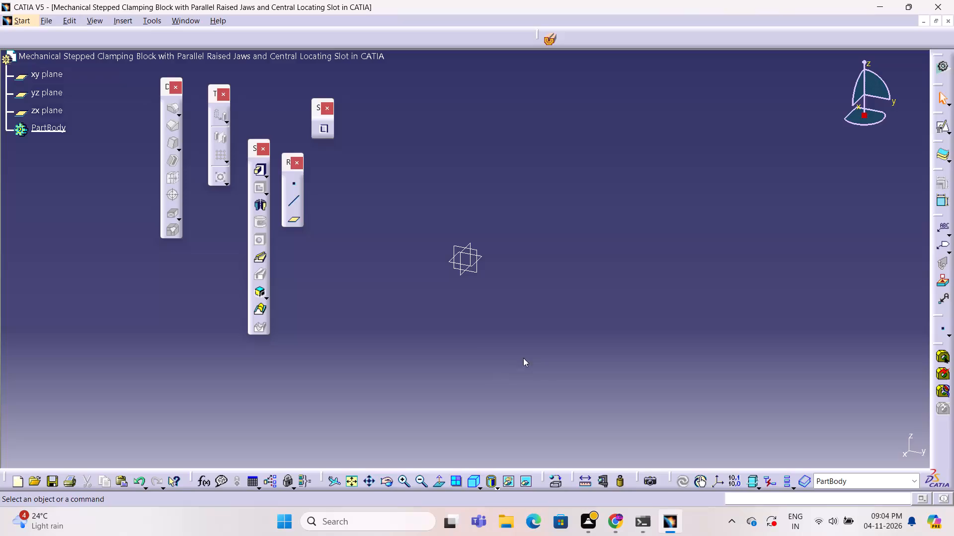
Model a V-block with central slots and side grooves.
Open a sketch on the yz plane.
{"action": "left_click", "coordinate": [477, 255]}
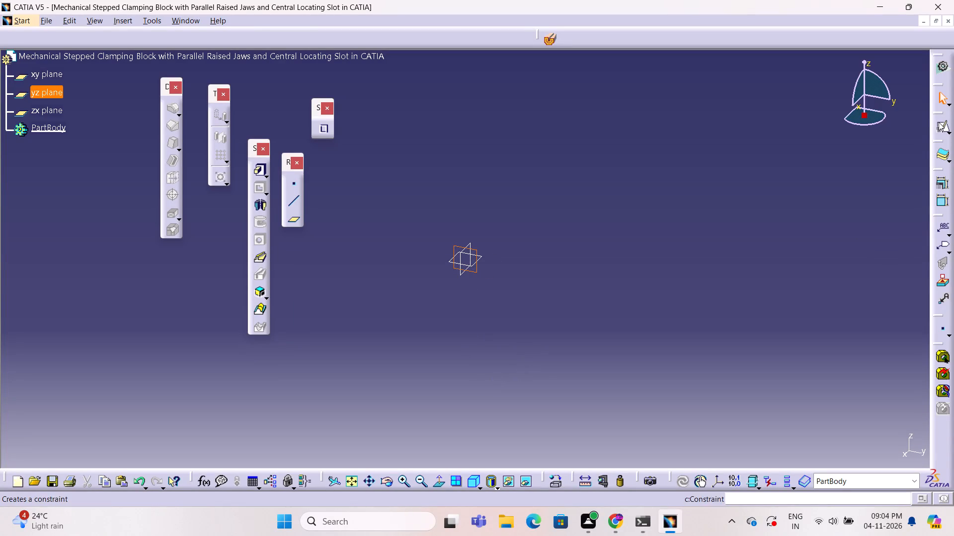
{"action": "left_click", "coordinate": [939, 123]}
{"action": "left_click", "coordinate": [844, 443]}
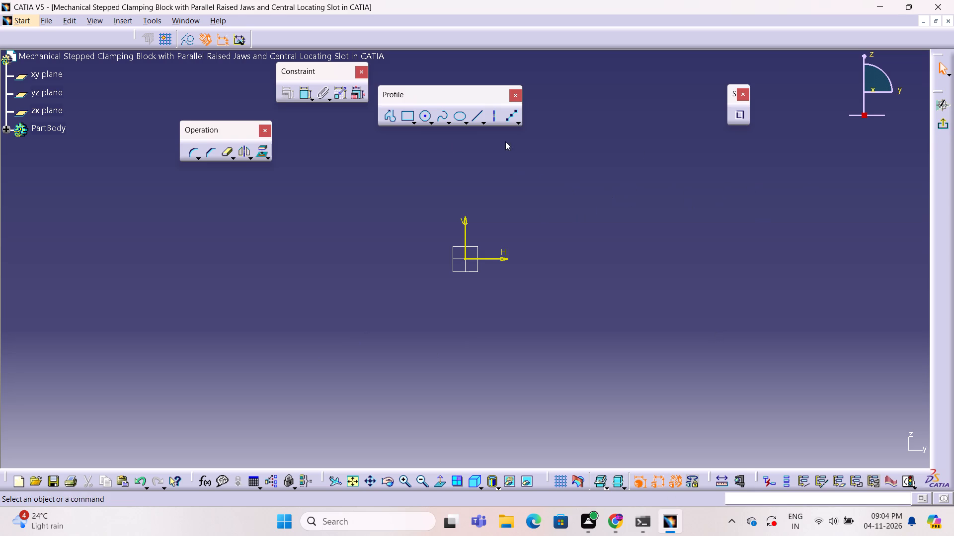
Draw a 5 mm horizontal line centred symmetrically on the sketch origin along the H axis.
{"action": "left_click", "coordinate": [473, 117]}
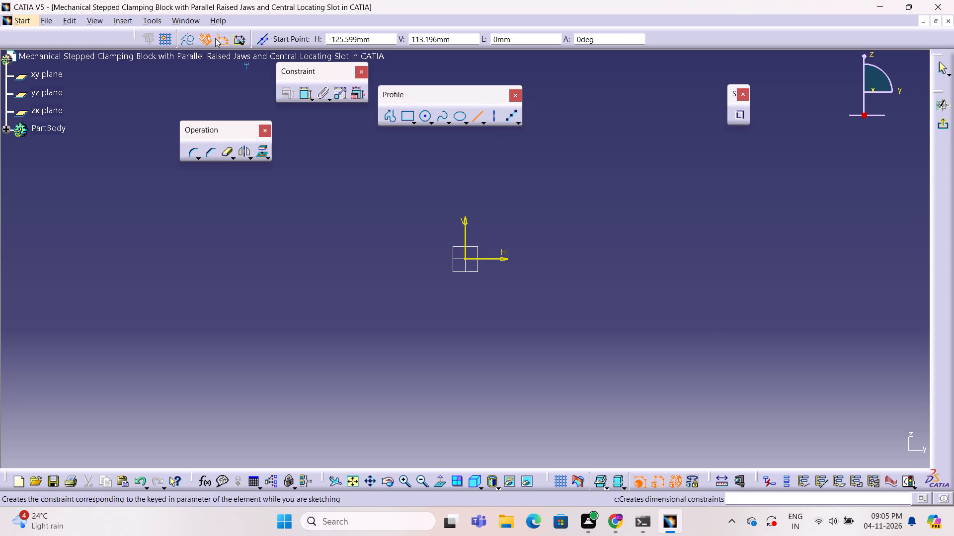
{"action": "left_click", "coordinate": [266, 41]}
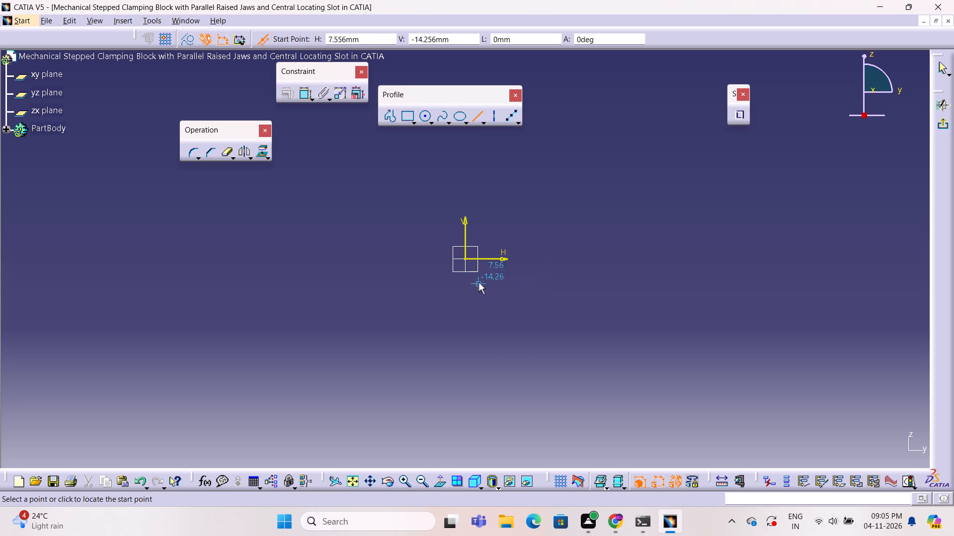
{"action": "left_click", "coordinate": [465, 260]}
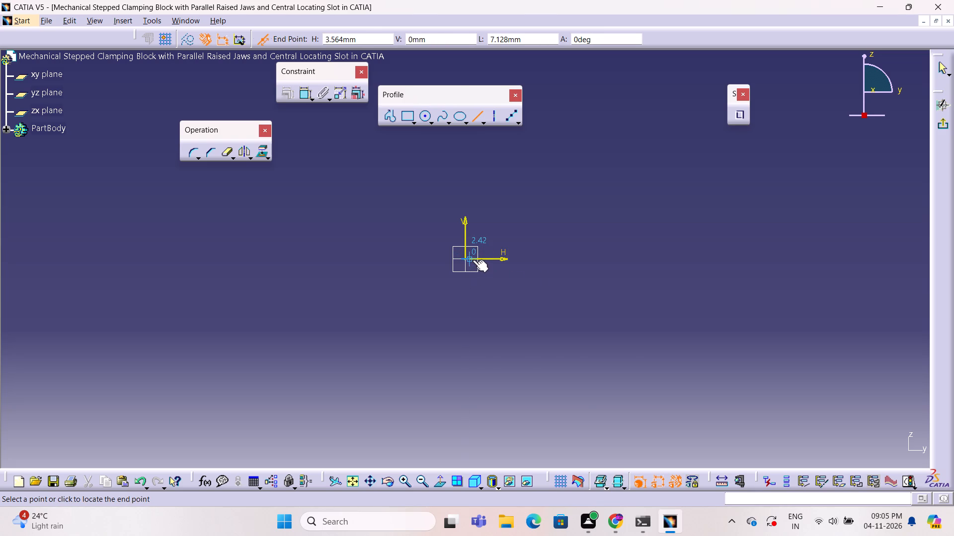
{"action": "key", "text": "Tab"}
{"action": "key", "text": "Tab"}
{"action": "key", "text": "Tab"}
{"action": "key", "text": "Tab"}
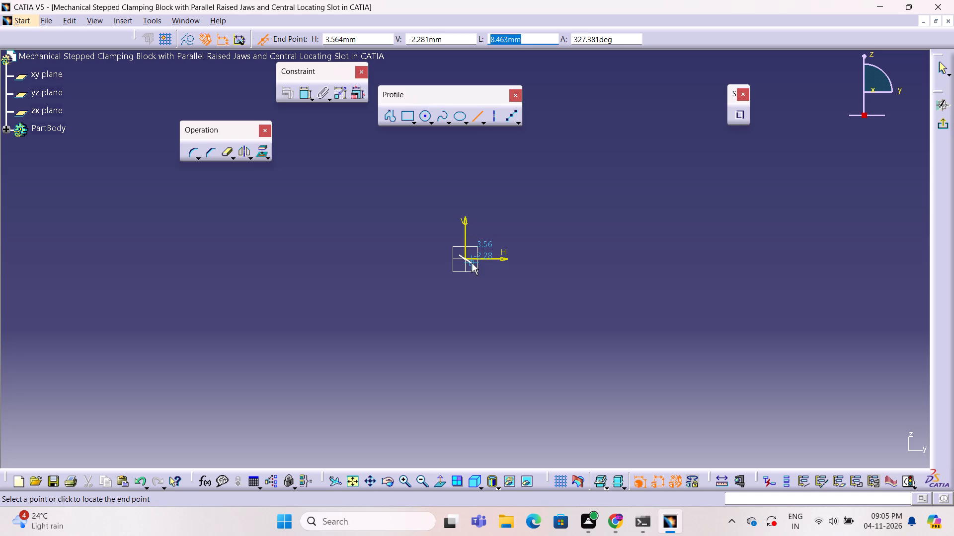
{"action": "key", "text": "5"}
{"action": "key", "text": "Return"}
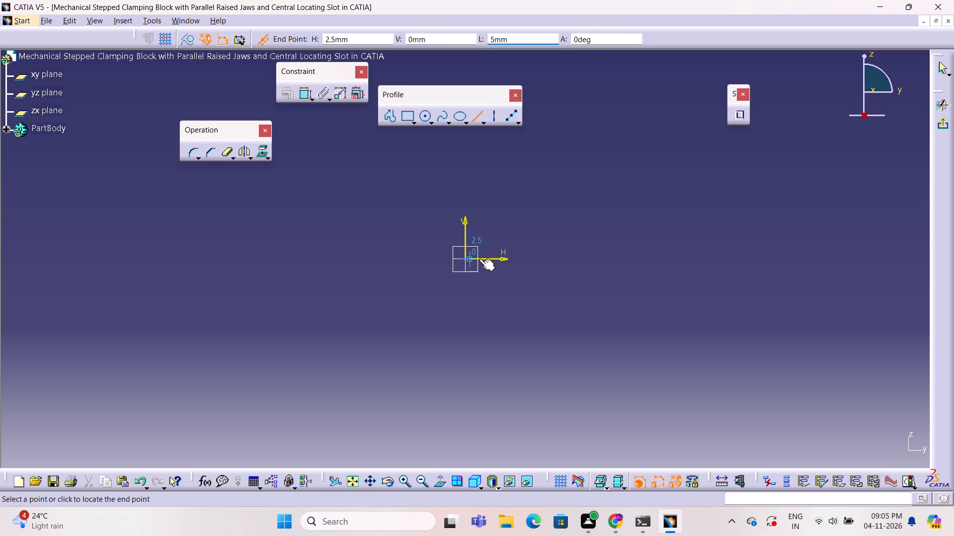
{"action": "left_click", "coordinate": [479, 259]}
Move the line's 5 mm length dimension down so it sits clear below the origin.
{"action": "left_click_drag", "start_coordinate": [475, 254], "coordinate": [465, 313]}
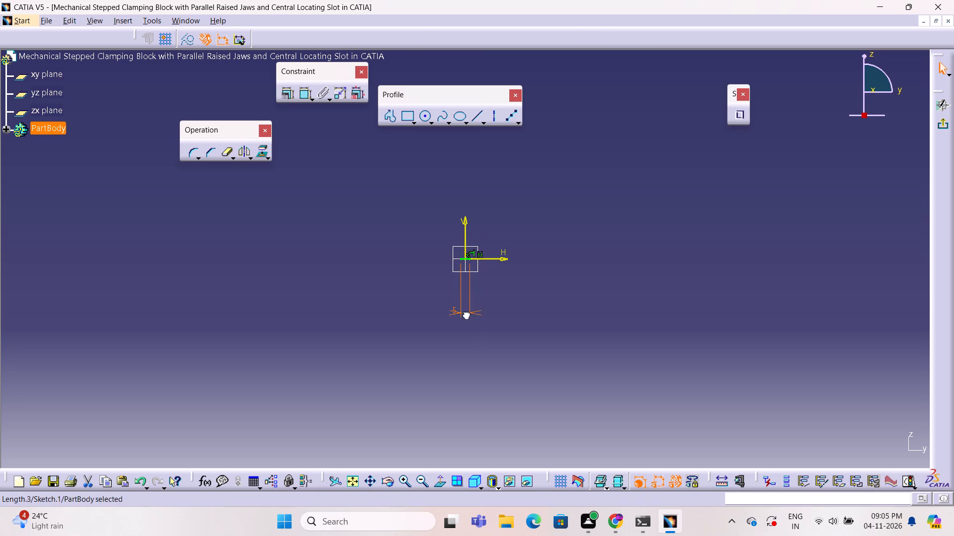
{"action": "left_click_drag", "start_coordinate": [465, 313], "coordinate": [465, 317]}
{"action": "left_click", "coordinate": [528, 316]}
{"action": "left_click_drag", "start_coordinate": [455, 316], "coordinate": [465, 316]}
{"action": "left_click_drag", "start_coordinate": [465, 316], "coordinate": [461, 317]}
{"action": "left_click", "coordinate": [514, 306]}
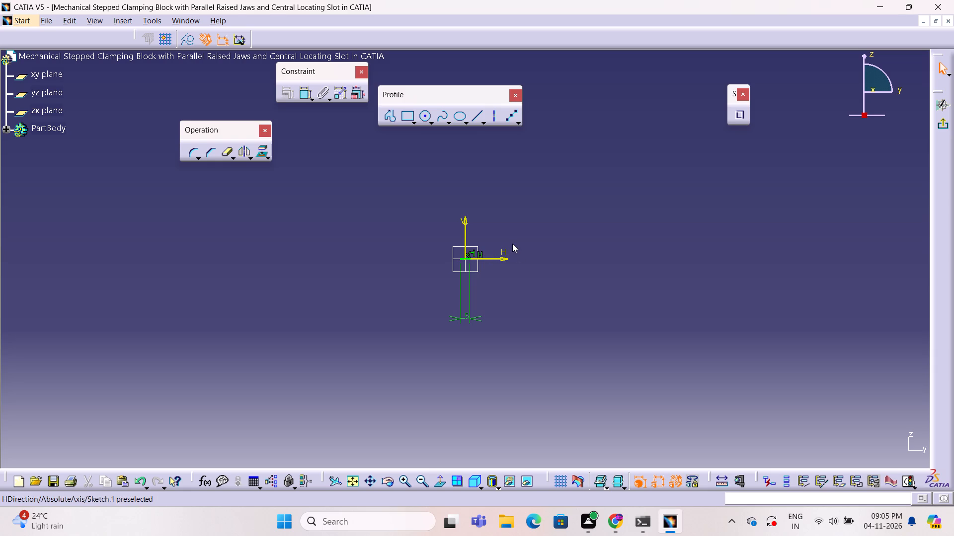
{"action": "left_click", "coordinate": [539, 219]}
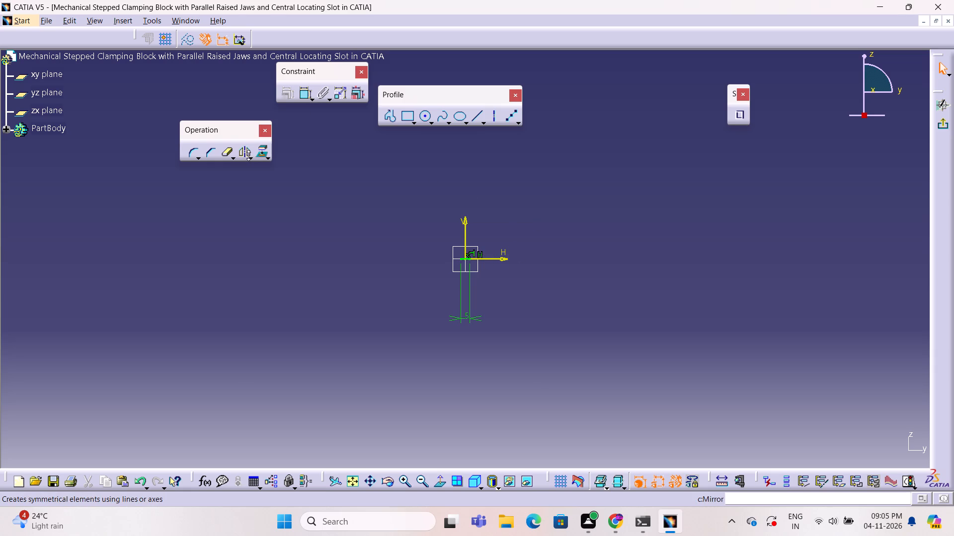
Offset the horizontal line upward by 10 mm to create a parallel copy above the origin.
{"action": "left_click", "coordinate": [248, 155]}
{"action": "left_click", "coordinate": [355, 166]}
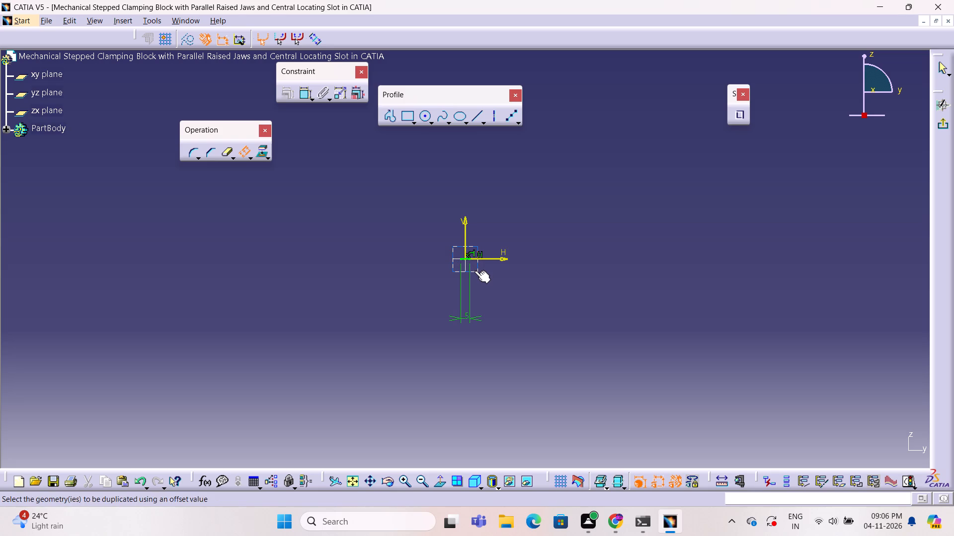
{"action": "middle_click_drag", "start_coordinate": [484, 293], "coordinate": [496, 194], "text": "ctrl"}
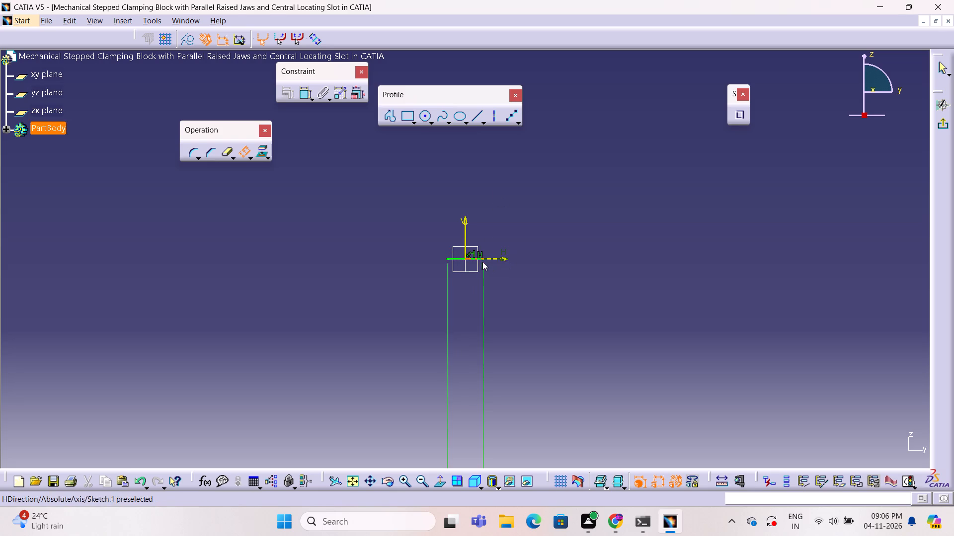
{"action": "left_click", "coordinate": [479, 257]}
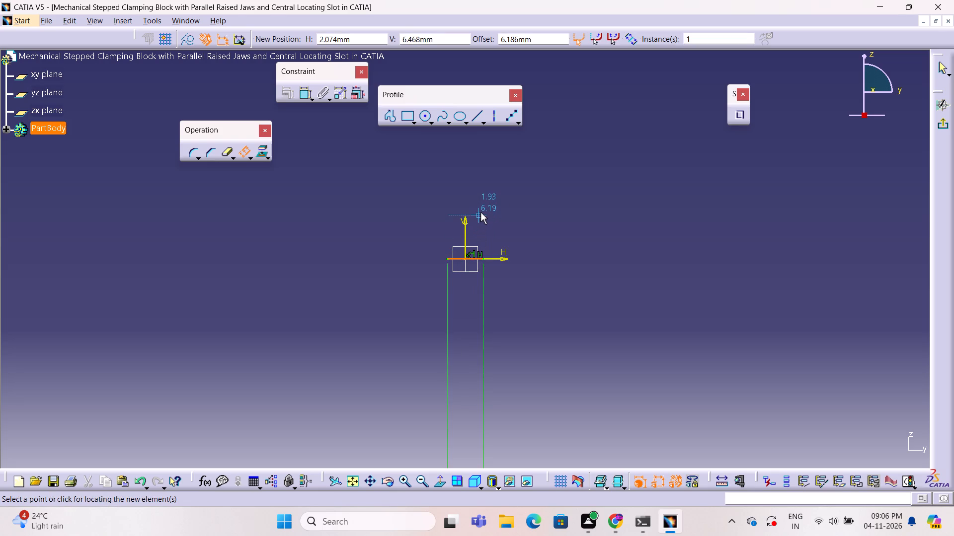
{"action": "key", "text": "Tab"}
{"action": "key", "text": "Tab"}
{"action": "key", "text": "Tab"}
{"action": "key", "text": "Tab"}
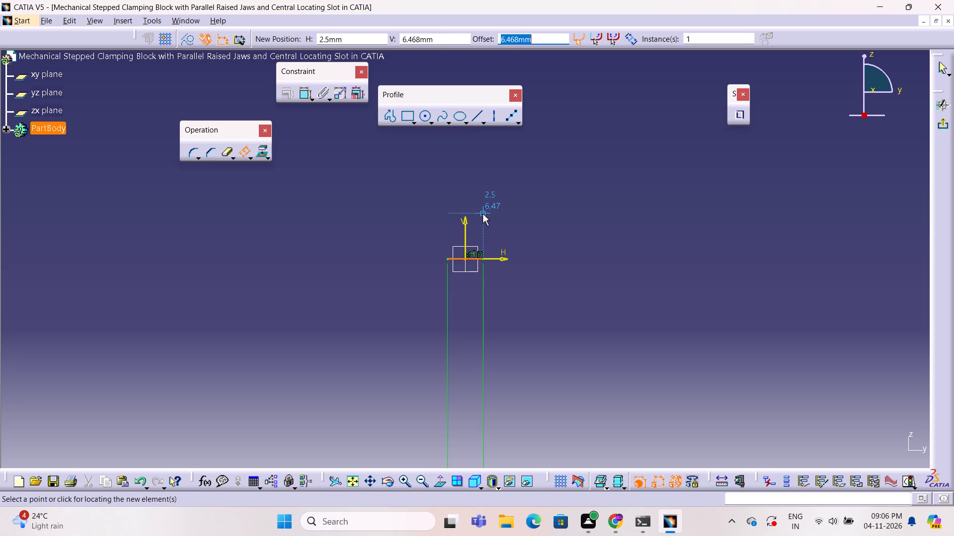
{"action": "type", "text": "10"}
{"action": "key", "text": "Return"}
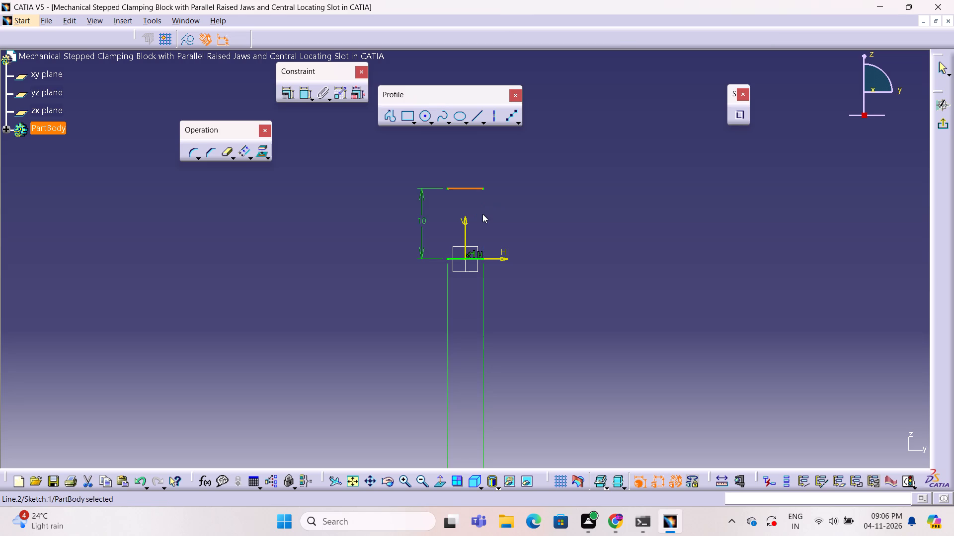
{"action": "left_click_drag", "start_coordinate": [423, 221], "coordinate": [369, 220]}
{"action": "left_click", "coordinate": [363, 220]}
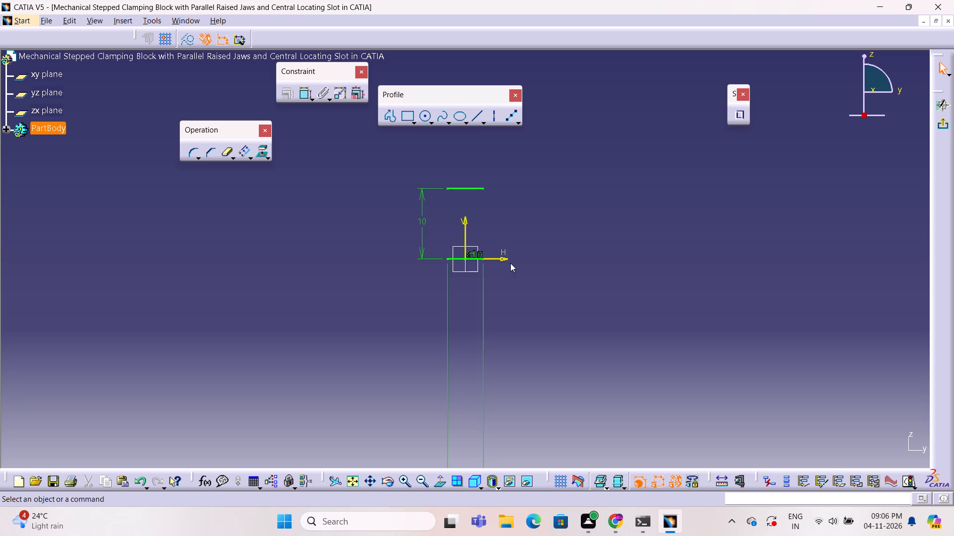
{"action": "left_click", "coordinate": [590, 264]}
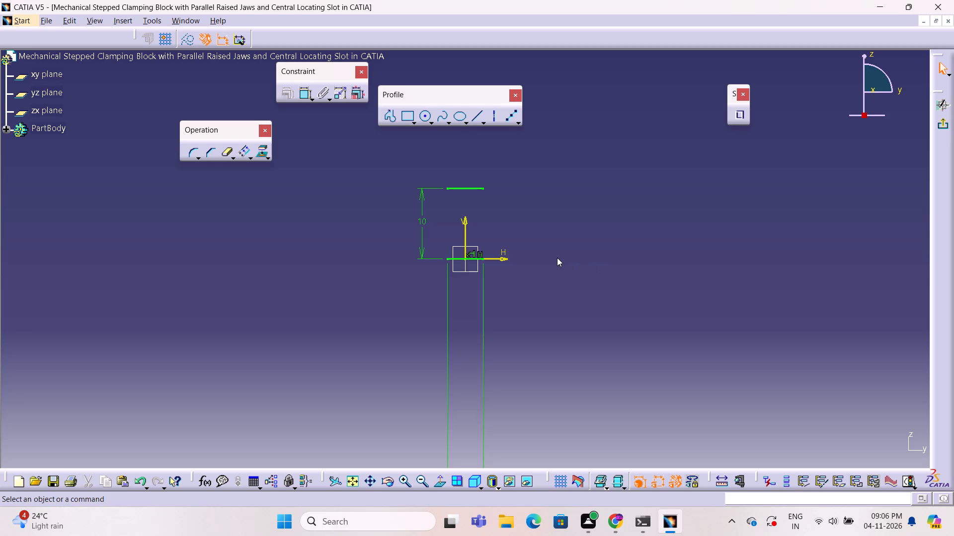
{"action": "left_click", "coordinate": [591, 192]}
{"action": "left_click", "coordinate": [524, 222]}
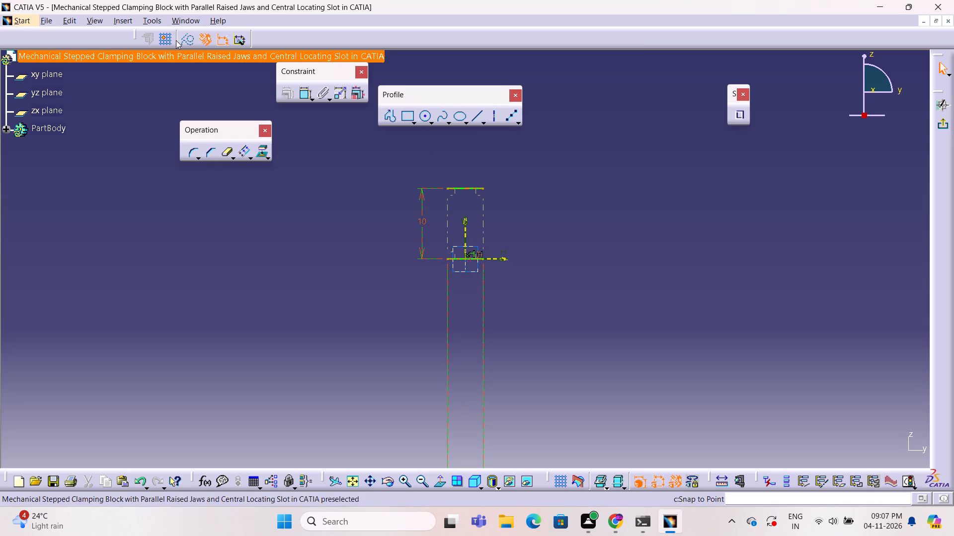
Draw a vertical construction line from the origin to the midpoint of the upper horizontal line.
{"action": "left_click", "coordinate": [393, 120]}
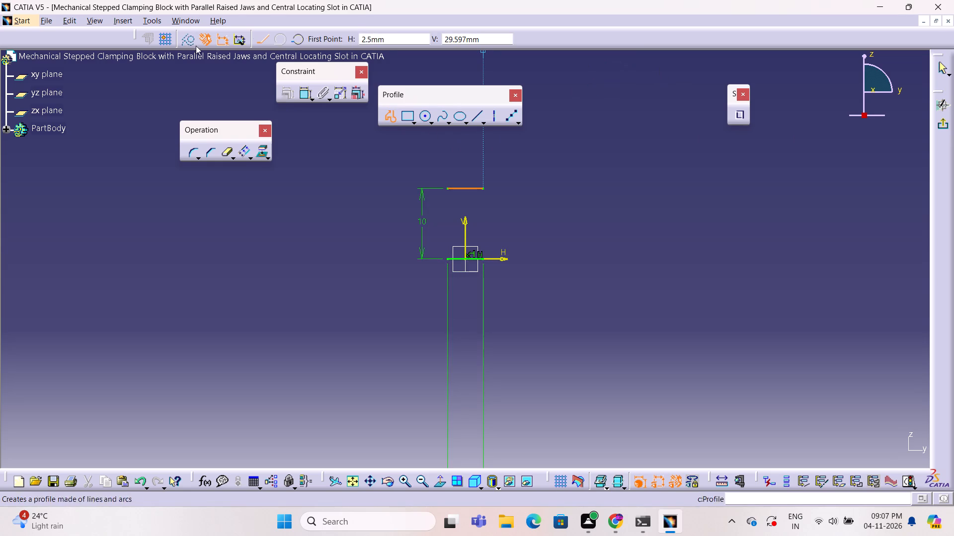
{"action": "left_click", "coordinate": [186, 38]}
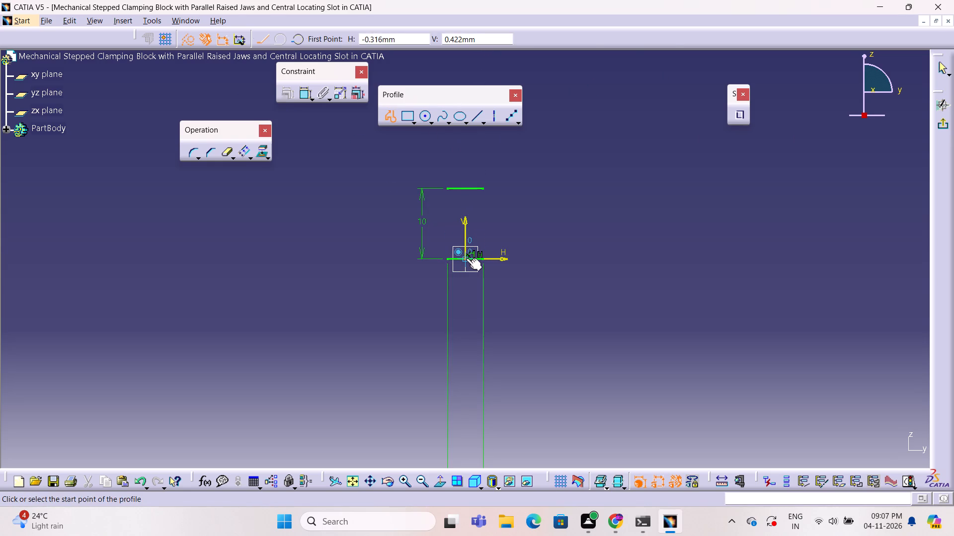
{"action": "left_click", "coordinate": [466, 258]}
{"action": "left_click", "coordinate": [465, 187]}
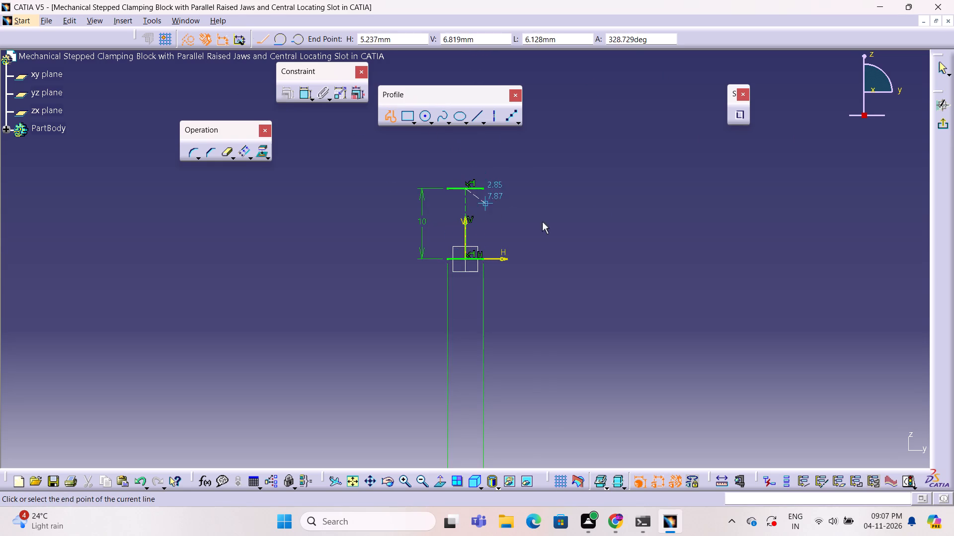
{"action": "key", "text": "Escape"}
{"action": "key", "text": "Escape"}
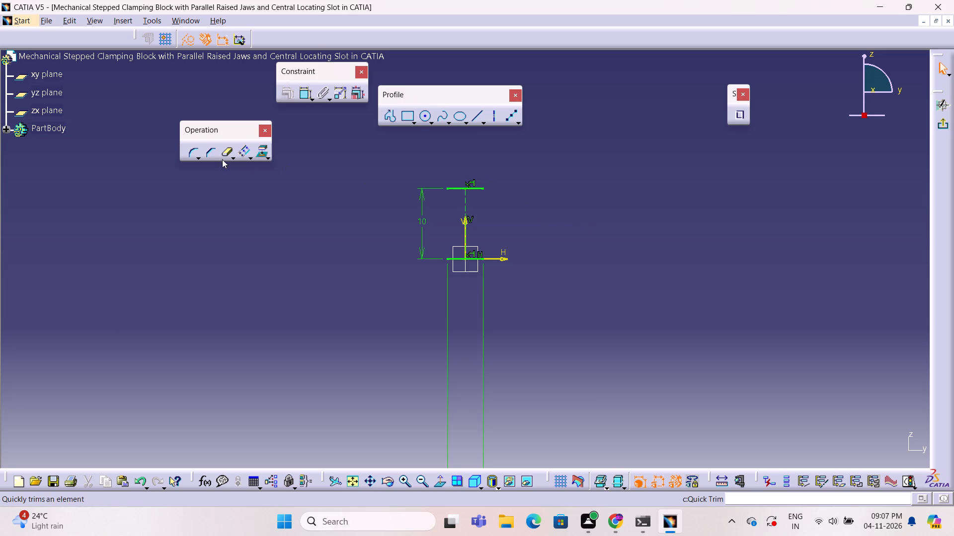
Quick Trim the negative-H halves of the upper and lower horizontal lines at the vertical construction line, accepting the changes to the midpoint constraints.
{"action": "double_click", "coordinate": [223, 156]}
{"action": "left_click", "coordinate": [453, 188]}
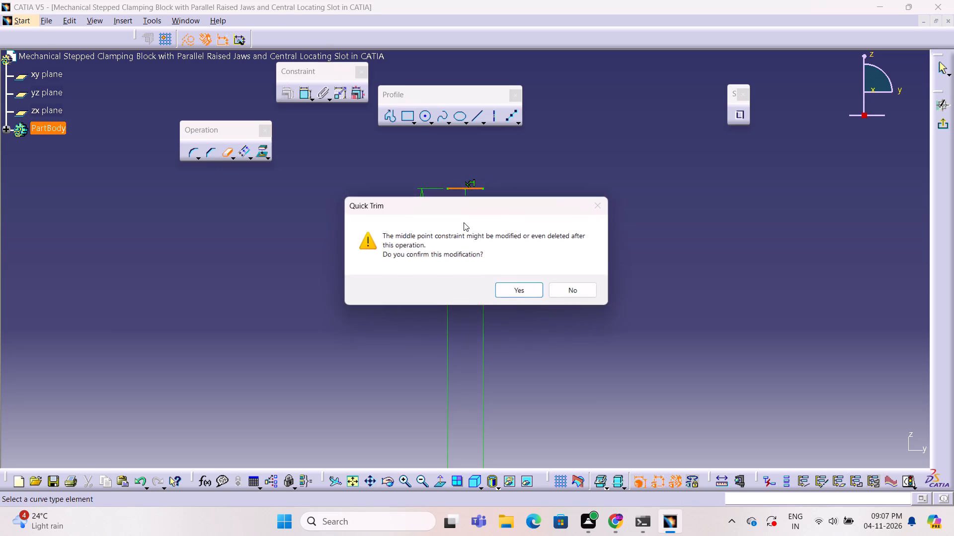
{"action": "left_click", "coordinate": [523, 288]}
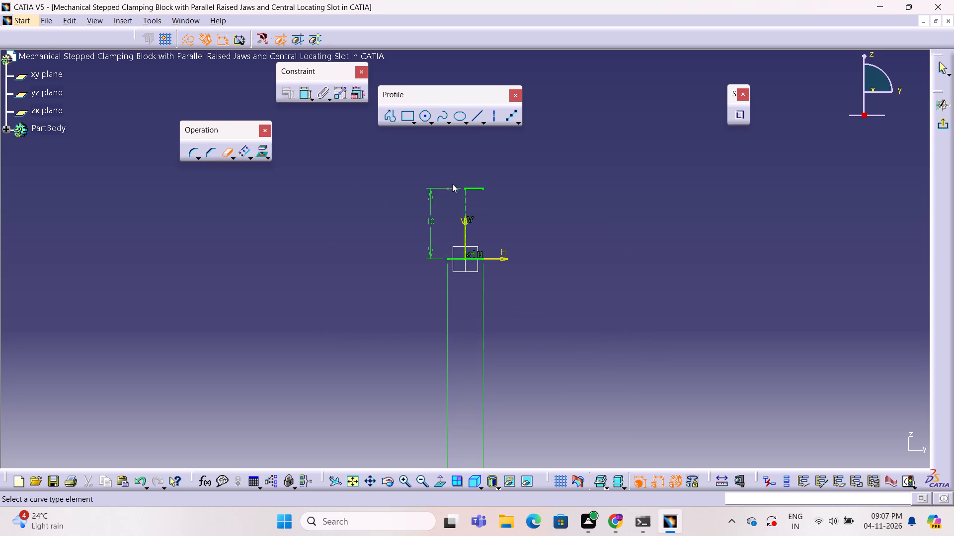
{"action": "left_click", "coordinate": [454, 257]}
{"action": "left_click", "coordinate": [491, 286]}
{"action": "left_click", "coordinate": [678, 232]}
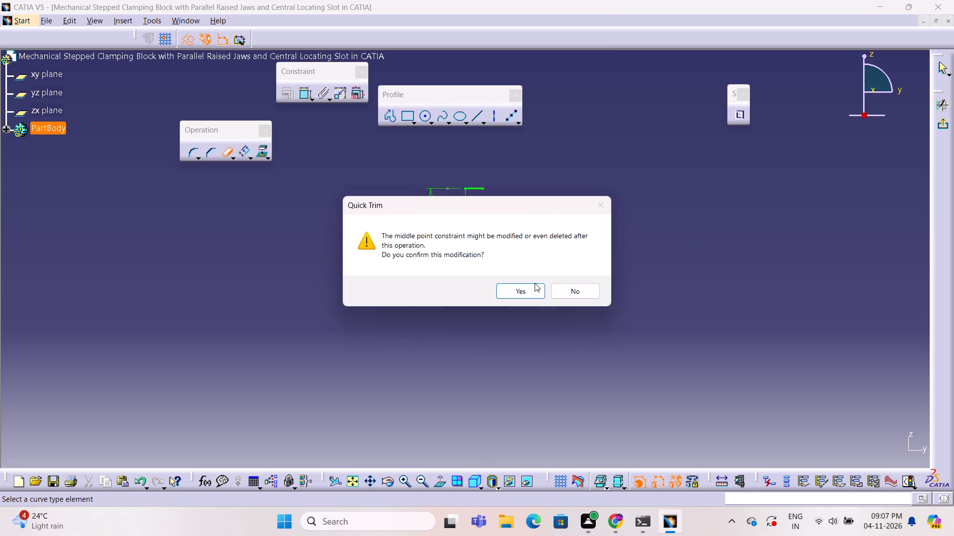
{"action": "left_click", "coordinate": [522, 283]}
{"action": "left_click", "coordinate": [684, 225]}
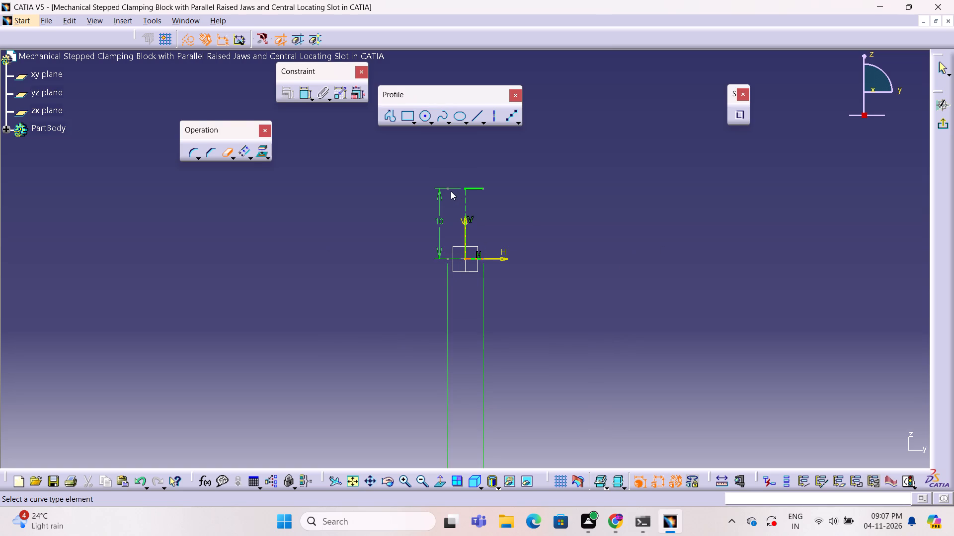
Delete the 10 mm offset dimension between the upper and lower horizontal lines.
{"action": "middle_click_drag", "start_coordinate": [464, 201], "coordinate": [473, 139], "text": "ctrl"}
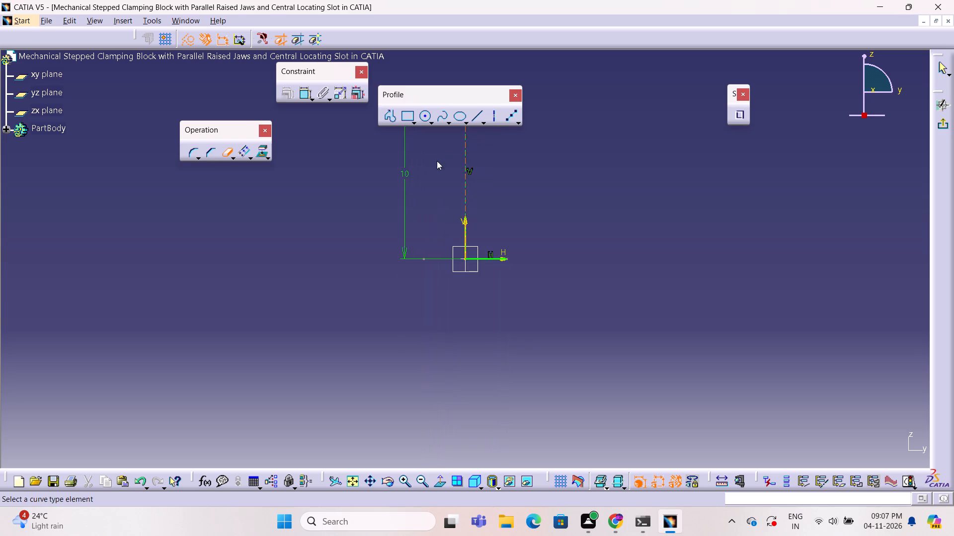
{"action": "middle_click", "coordinate": [437, 161]}
{"action": "middle_click", "coordinate": [437, 164]}
{"action": "middle_click_drag", "start_coordinate": [437, 168], "coordinate": [438, 177]}
{"action": "middle_click", "coordinate": [438, 181]}
{"action": "middle_click_drag", "start_coordinate": [440, 188], "coordinate": [441, 196]}
{"action": "middle_click_drag", "start_coordinate": [442, 200], "coordinate": [444, 211]}
{"action": "middle_click", "coordinate": [446, 218]}
{"action": "middle_click", "coordinate": [447, 223]}
{"action": "left_click", "coordinate": [448, 226]}
{"action": "middle_click", "coordinate": [448, 227]}
{"action": "middle_click_drag", "start_coordinate": [441, 264], "coordinate": [440, 271]}
{"action": "middle_click", "coordinate": [434, 296]}
{"action": "middle_click", "coordinate": [433, 303]}
{"action": "middle_click", "coordinate": [432, 308]}
{"action": "left_click", "coordinate": [432, 311]}
{"action": "middle_click", "coordinate": [431, 312]}
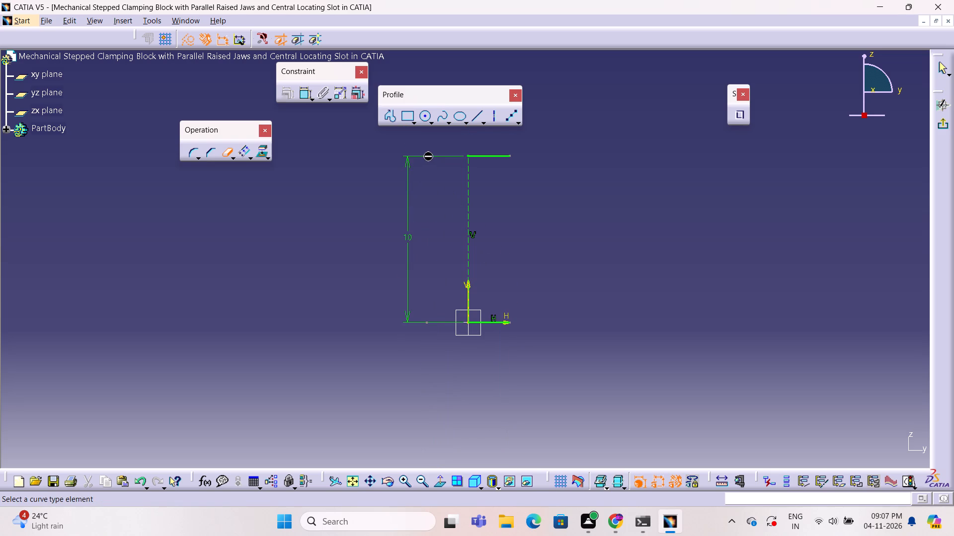
{"action": "left_click", "coordinate": [426, 154]}
{"action": "left_click", "coordinate": [410, 235]}
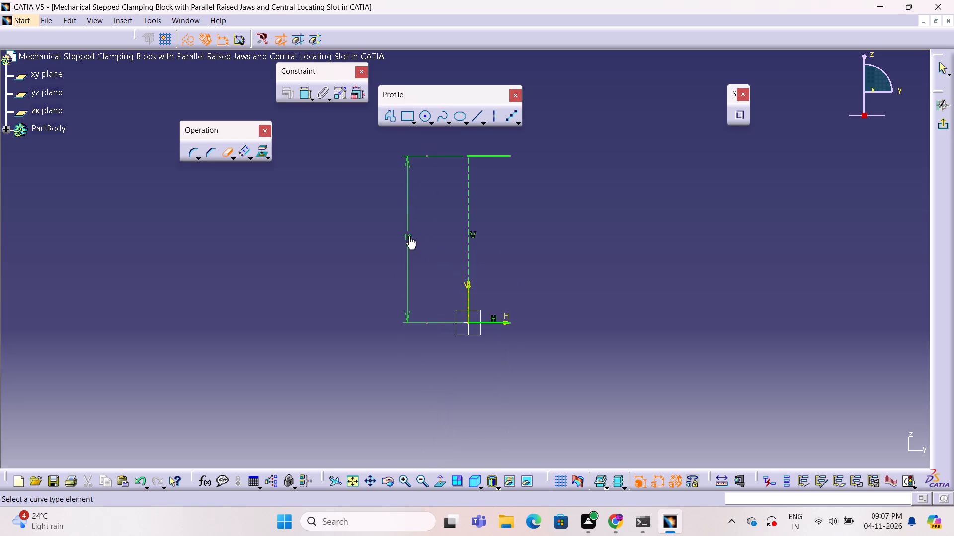
{"action": "left_click", "coordinate": [408, 236]}
{"action": "left_click", "coordinate": [406, 238]}
{"action": "key", "text": "Escape"}
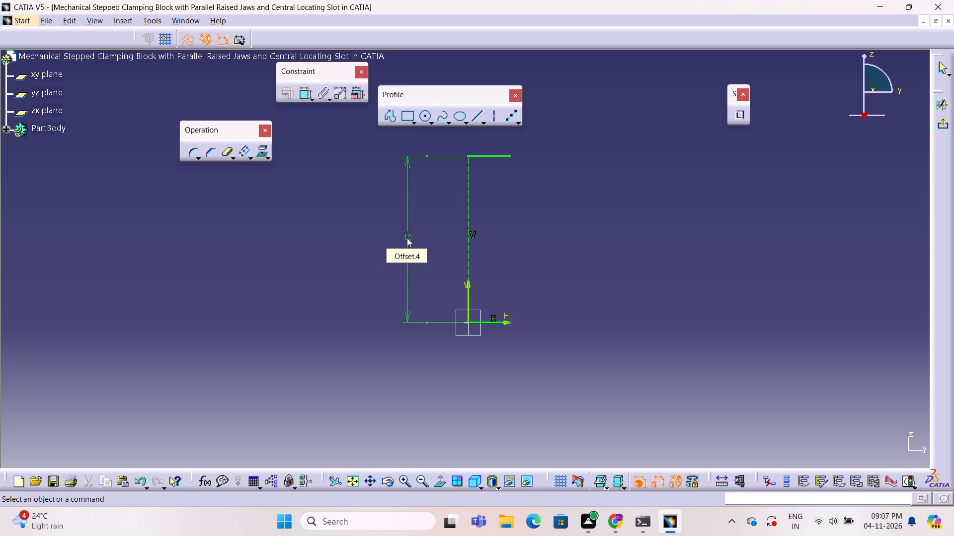
{"action": "left_click", "coordinate": [407, 237]}
{"action": "key", "text": "Delete"}
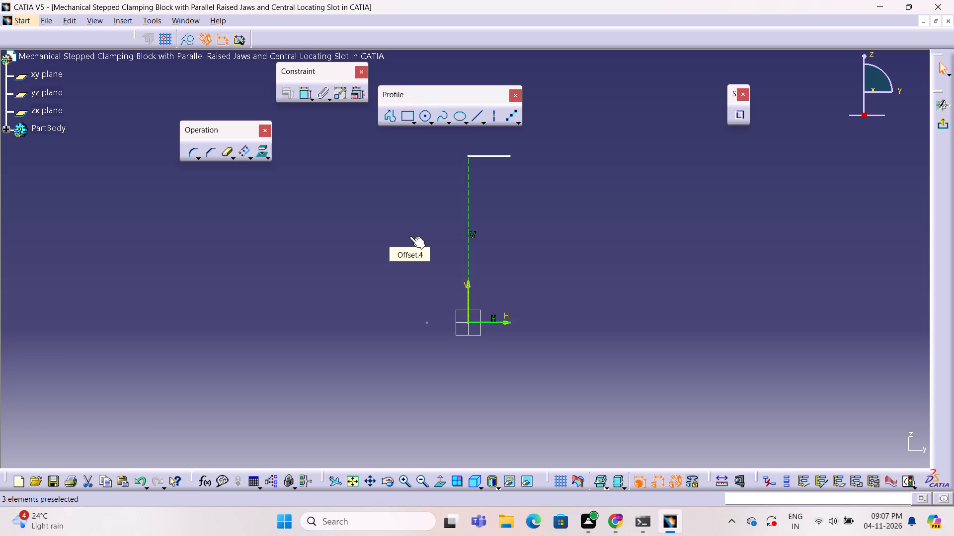
Delete the leftover endpoint on the negative-H side of the origin.
{"action": "left_click", "coordinate": [428, 324]}
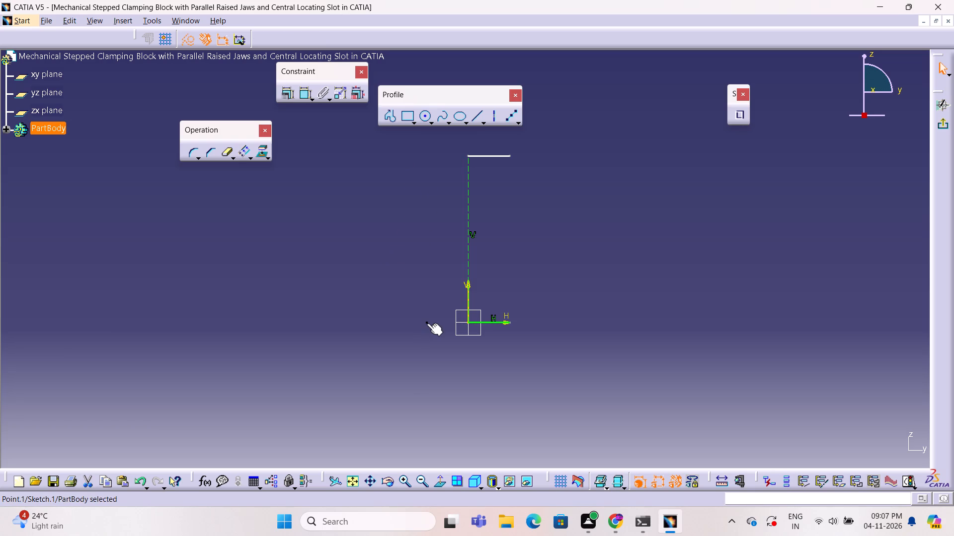
{"action": "key", "text": "Delete"}
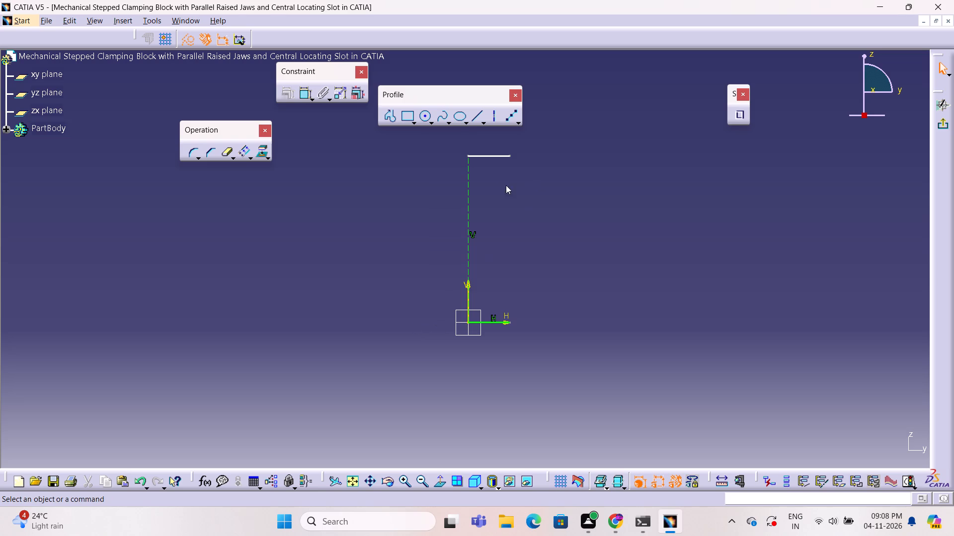
Dimension the vertical distance between the upper and lower horizontal lines, placing the dimension on the positive-H side.
{"action": "left_click", "coordinate": [302, 94]}
{"action": "left_click", "coordinate": [495, 156]}
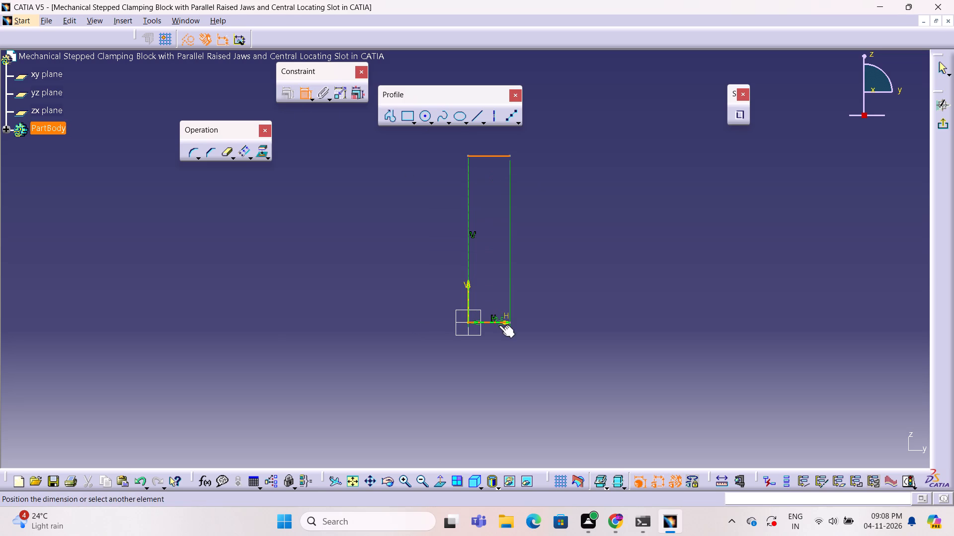
{"action": "left_click", "coordinate": [498, 322]}
{"action": "left_click_drag", "start_coordinate": [601, 261], "coordinate": [612, 261]}
{"action": "left_click", "coordinate": [726, 244]}
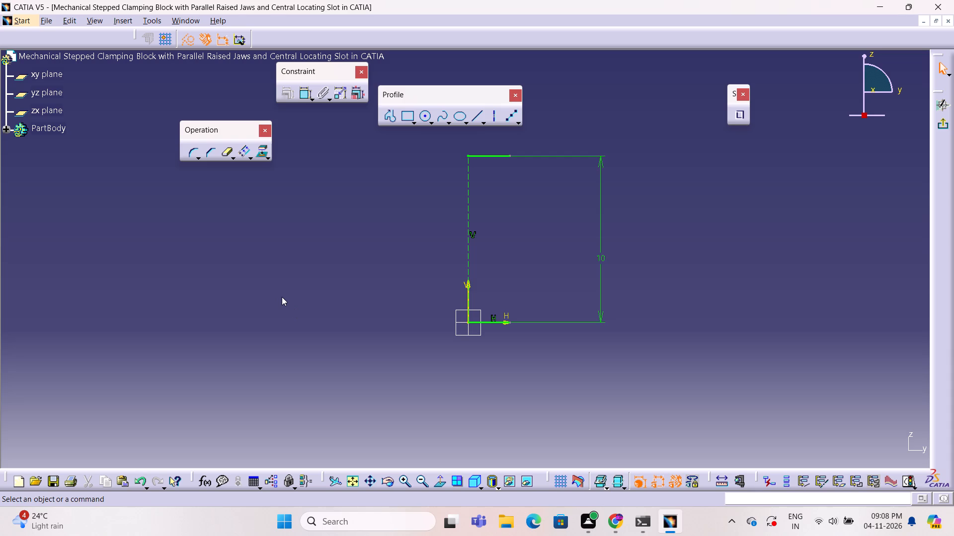
{"action": "left_click", "coordinate": [526, 272]}
Draw a 5 mm vertical profile line upward from the outer end of the upper horizontal line, with construction mode off.
{"action": "middle_click_drag", "start_coordinate": [495, 232], "coordinate": [489, 277]}
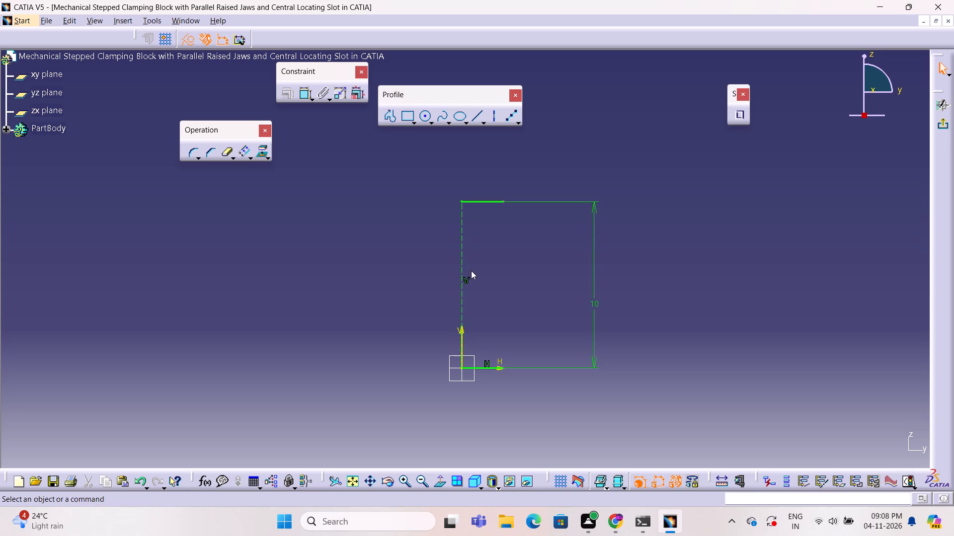
{"action": "left_click", "coordinate": [411, 248]}
{"action": "middle_click_drag", "start_coordinate": [437, 172], "coordinate": [434, 186], "text": "ctrl"}
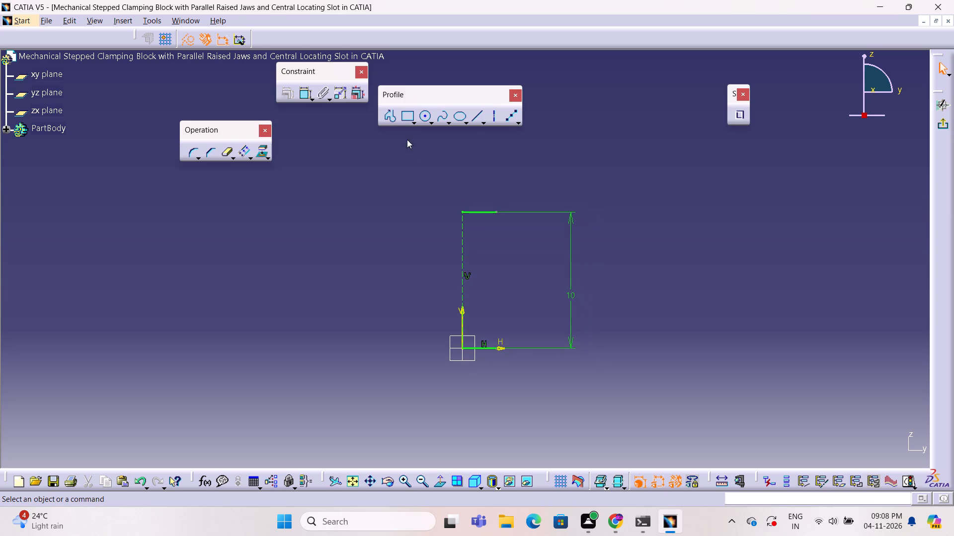
{"action": "left_click", "coordinate": [390, 118]}
{"action": "left_click", "coordinate": [497, 210]}
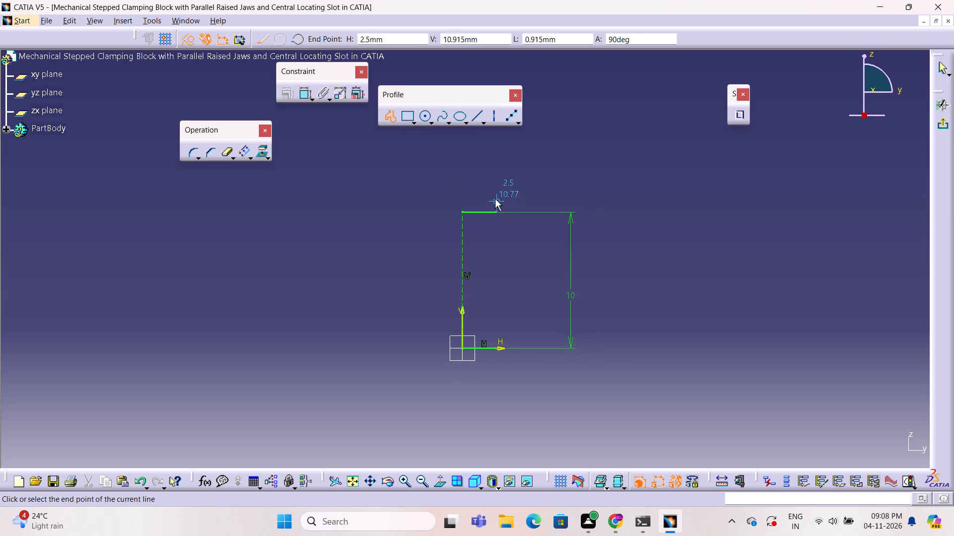
{"action": "left_click", "coordinate": [187, 41]}
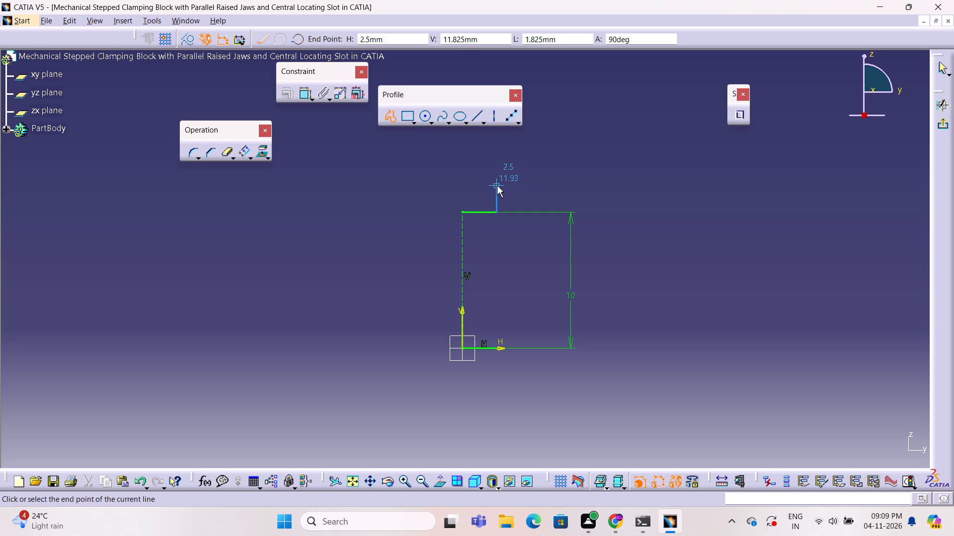
{"action": "key", "text": "Tab"}
{"action": "key", "text": "Tab"}
{"action": "key", "text": "5"}
{"action": "key", "text": "Return"}
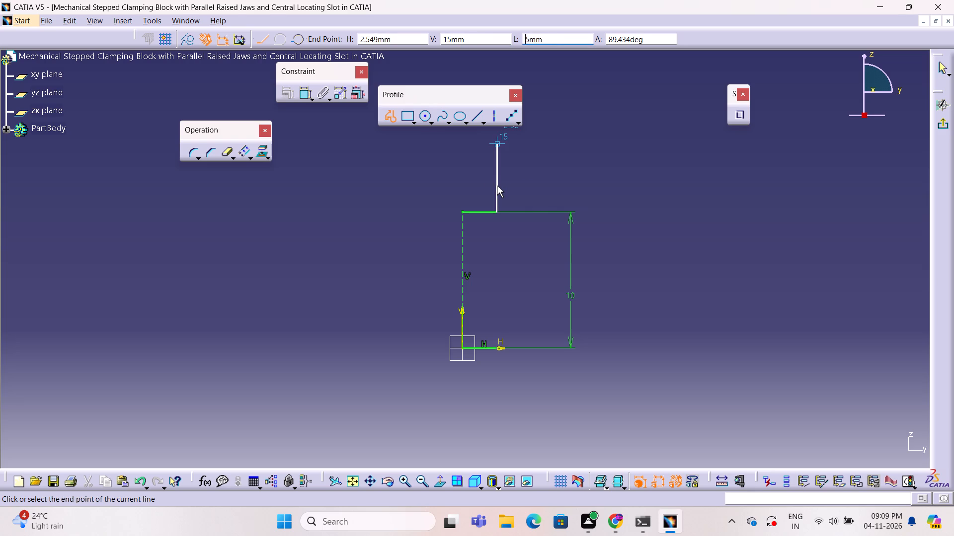
{"action": "left_click", "coordinate": [496, 181]}
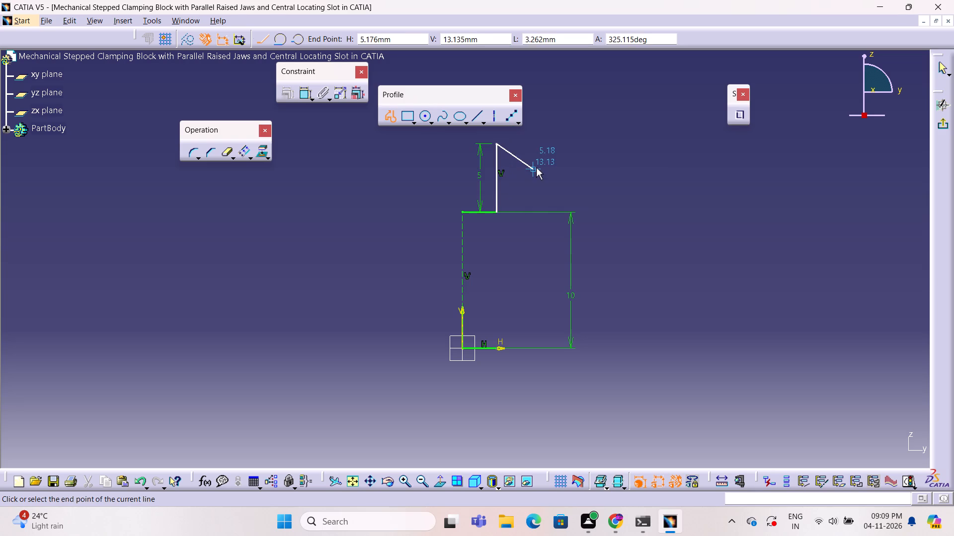
{"action": "key", "text": "Escape"}
{"action": "key", "text": "Escape"}
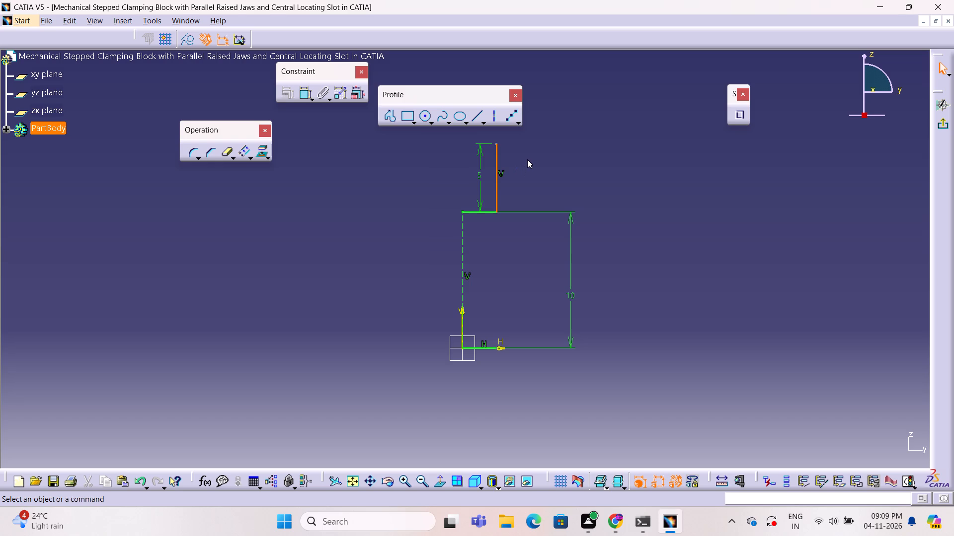
Move the vertical line's 5 mm dimension outward to the positive-H side of the sketch.
{"action": "middle_click", "coordinate": [526, 178], "text": "ctrl"}
{"action": "middle_click_drag", "start_coordinate": [526, 179], "coordinate": [516, 210], "text": "ctrl"}
{"action": "middle_click", "coordinate": [516, 210], "text": "ctrl"}
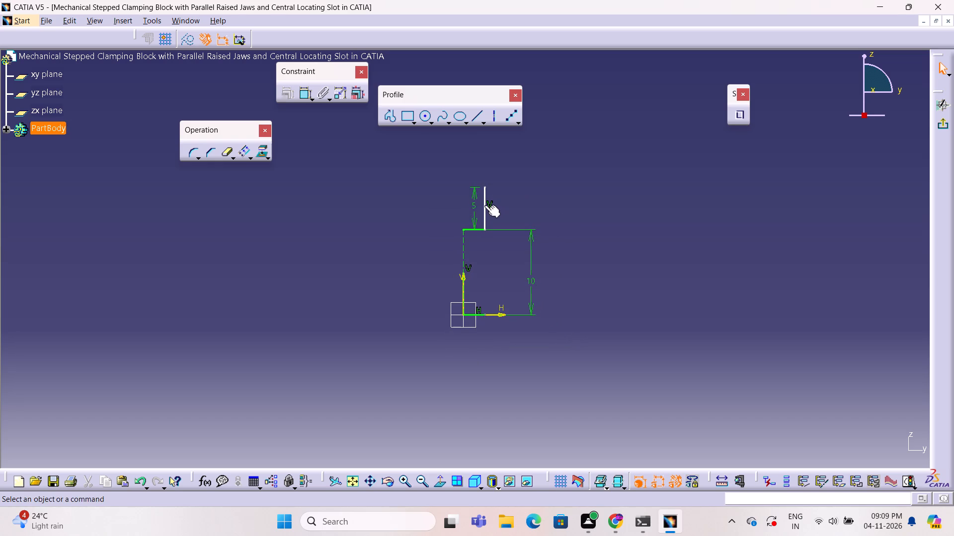
{"action": "left_click_drag", "start_coordinate": [473, 204], "coordinate": [610, 223]}
{"action": "key", "text": "Escape"}
{"action": "left_click_drag", "start_coordinate": [473, 193], "coordinate": [566, 221]}
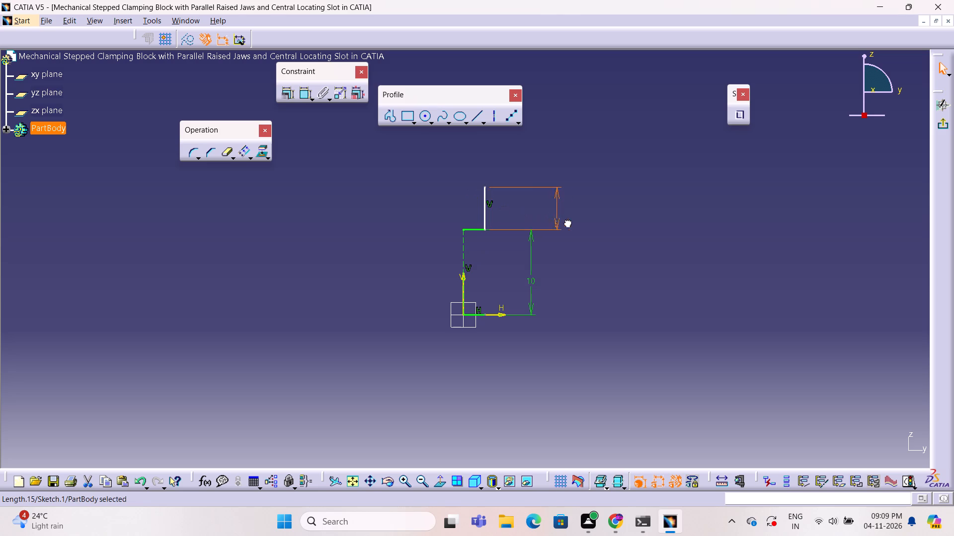
{"action": "left_click_drag", "start_coordinate": [566, 221], "coordinate": [567, 221]}
{"action": "left_click_drag", "start_coordinate": [568, 222], "coordinate": [570, 214]}
{"action": "left_click", "coordinate": [586, 206]}
{"action": "key", "text": "Escape"}
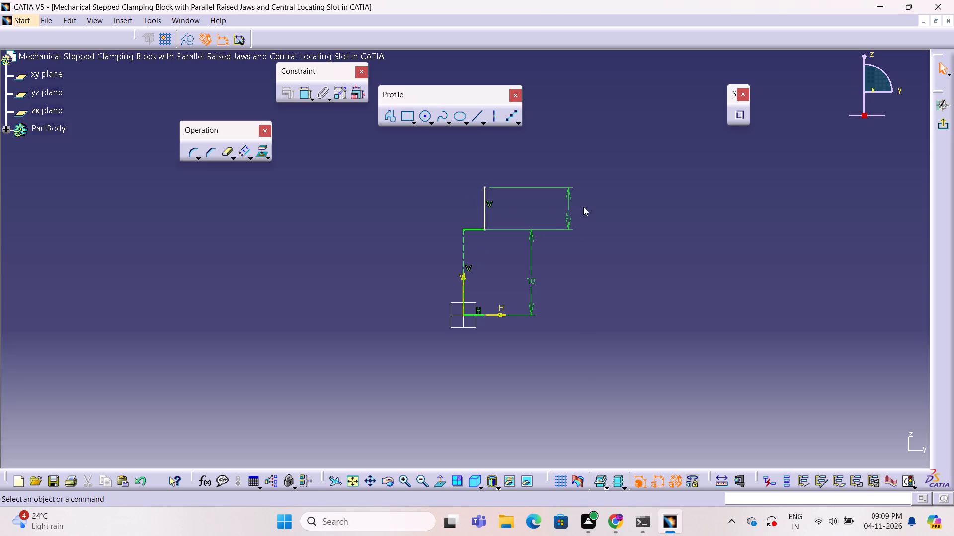
Translate one duplicate of the 5 mm vertical line from its upper endpoint to the outer end of the lower horizontal line.
{"action": "middle_click_drag", "start_coordinate": [553, 203], "coordinate": [549, 222], "text": "ctrl"}
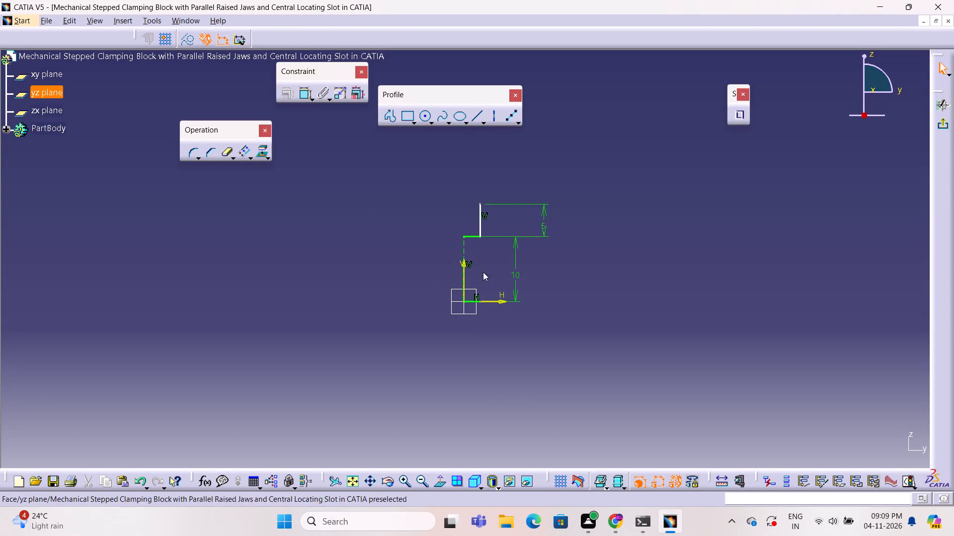
{"action": "left_click", "coordinate": [480, 224]}
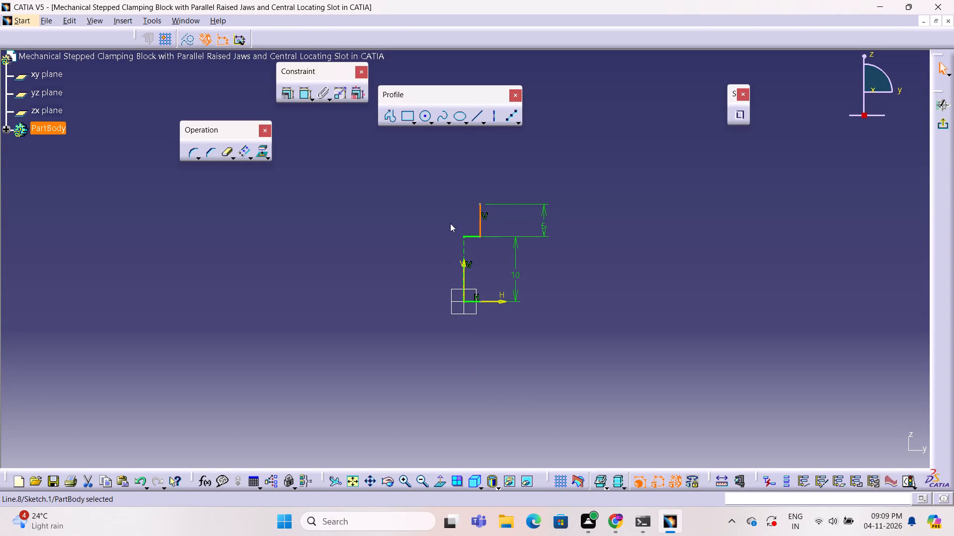
{"action": "left_click", "coordinate": [249, 158]}
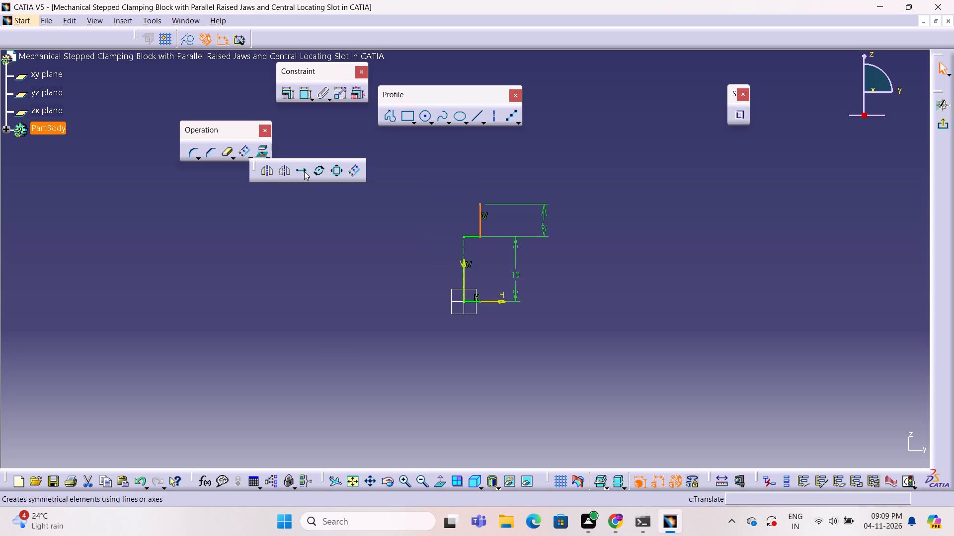
{"action": "left_click", "coordinate": [304, 171]}
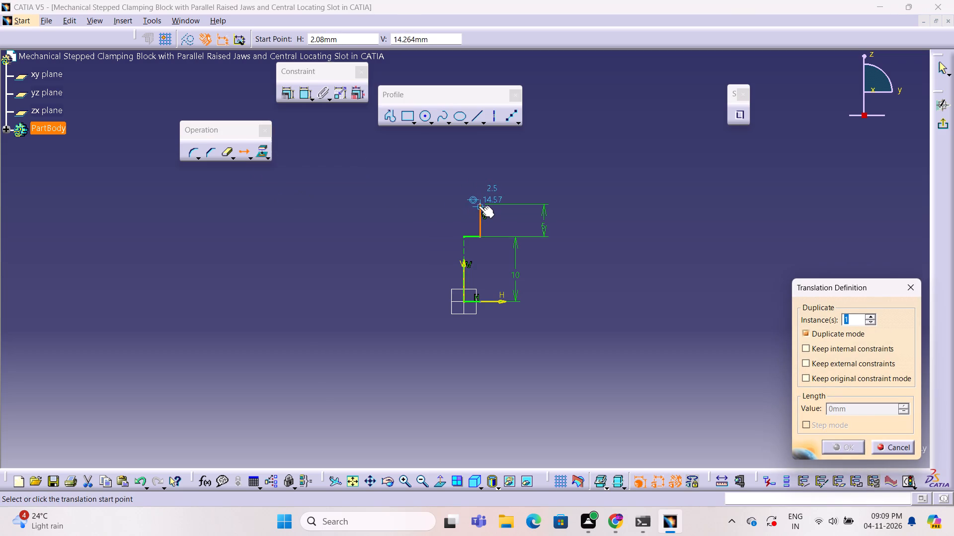
{"action": "left_click", "coordinate": [479, 203]}
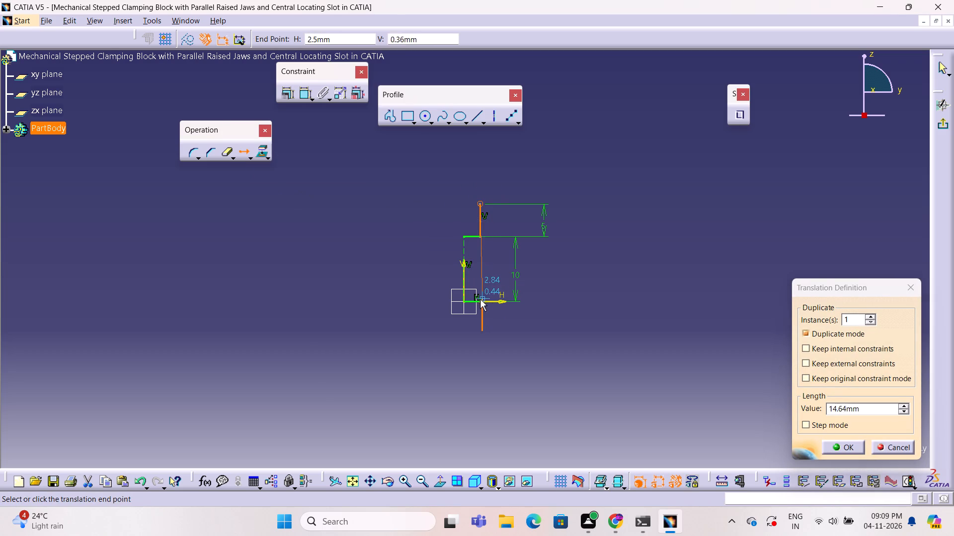
{"action": "middle_click_drag", "start_coordinate": [478, 301], "coordinate": [476, 294], "text": "ctrl"}
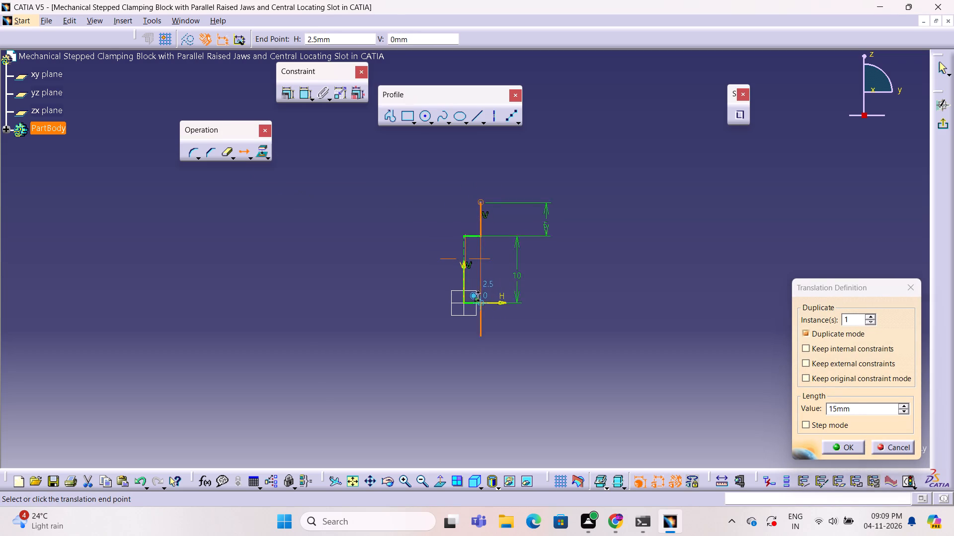
{"action": "middle_click_drag", "start_coordinate": [476, 294], "coordinate": [492, 225], "text": "ctrl"}
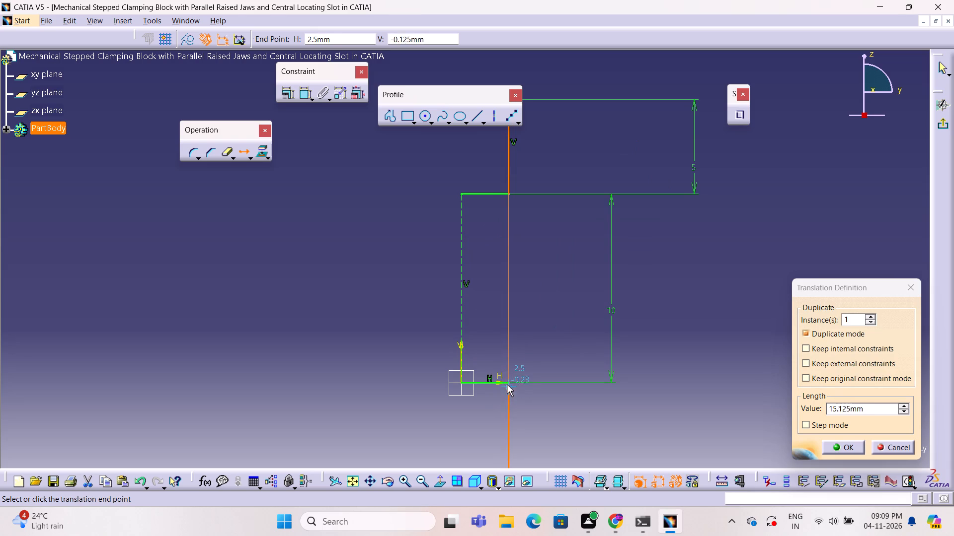
{"action": "left_click", "coordinate": [507, 382]}
{"action": "key", "text": "Escape"}
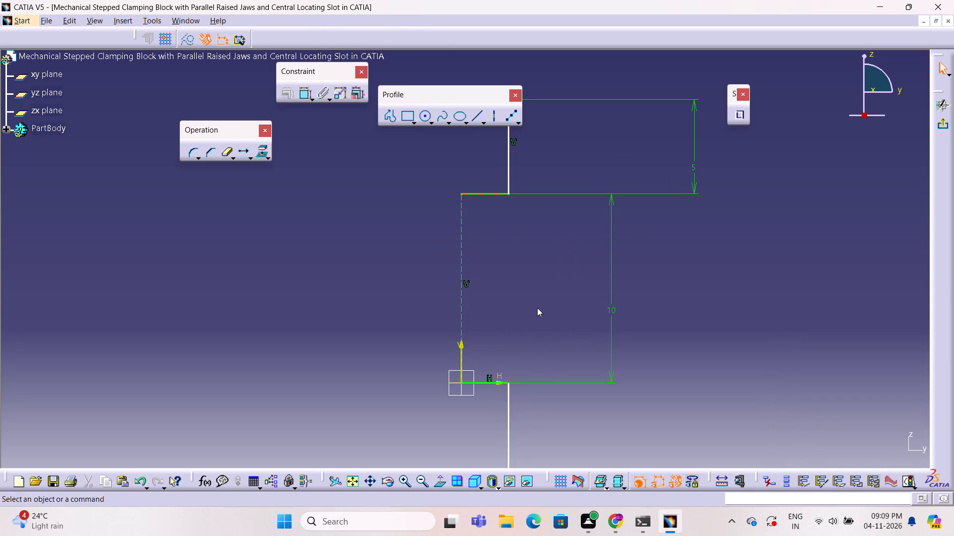
Sketch a detached profile above the existing lines with a horizontal segment about 10.7 mm long and a slanted segment descending from it.
{"action": "middle_click_drag", "start_coordinate": [537, 306], "coordinate": [529, 358], "text": "ctrl"}
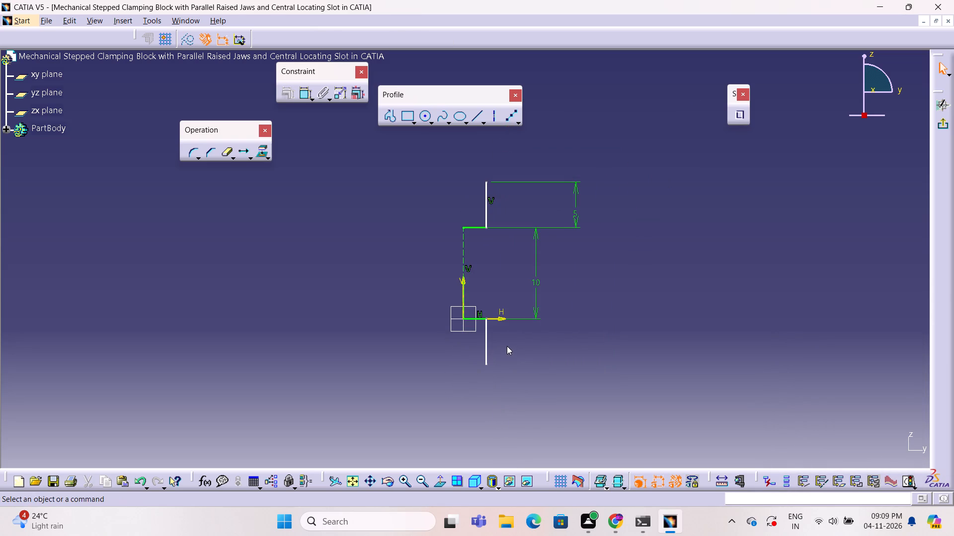
{"action": "middle_click_drag", "start_coordinate": [537, 334], "coordinate": [527, 385], "text": "ctrl"}
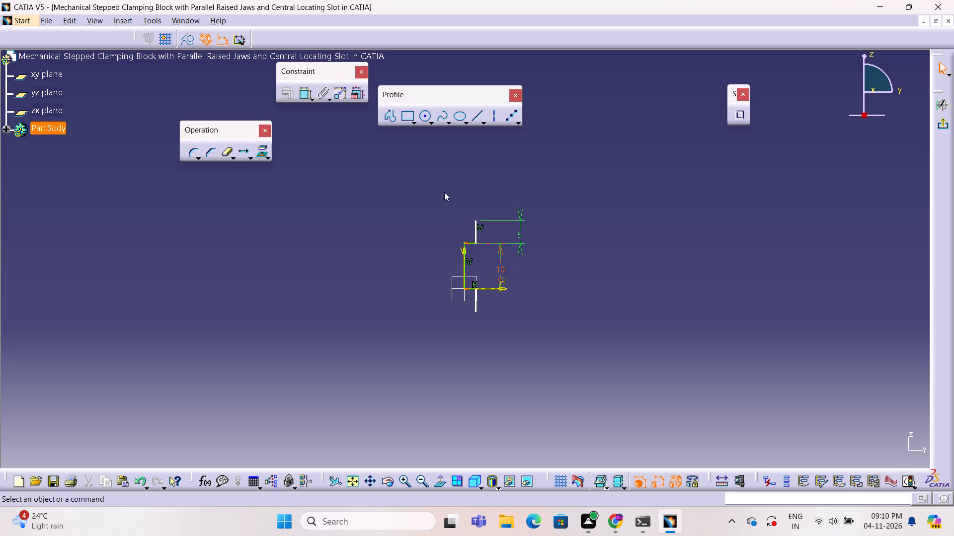
{"action": "left_click", "coordinate": [395, 118]}
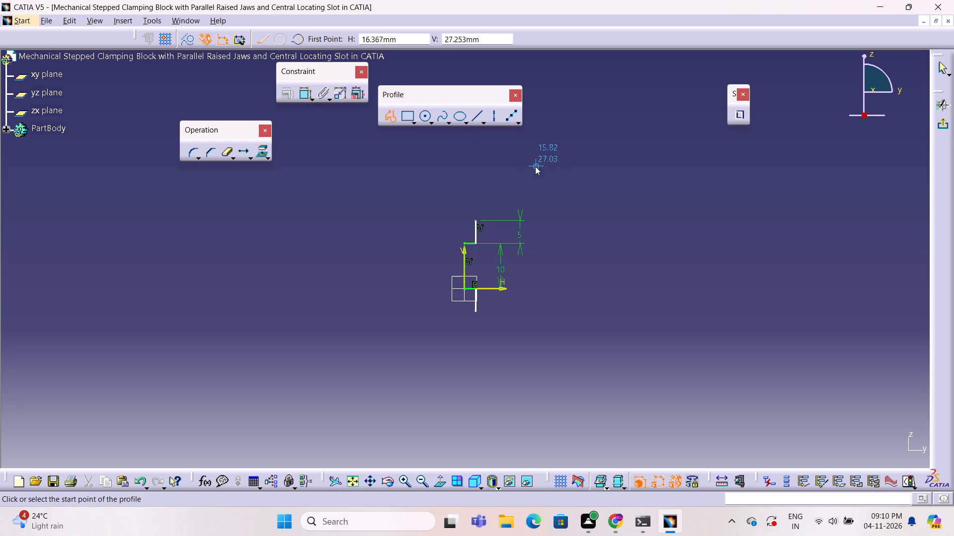
{"action": "left_click", "coordinate": [508, 149]}
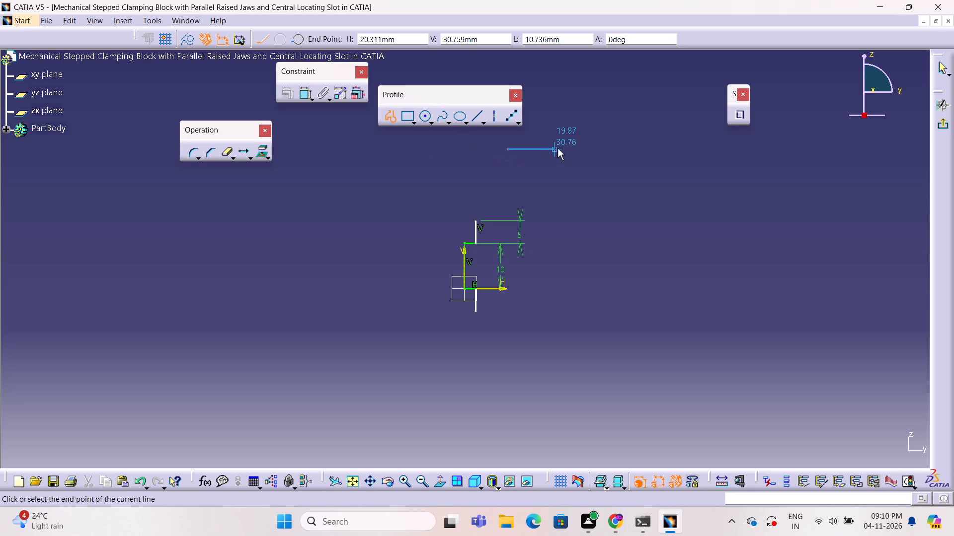
{"action": "left_click", "coordinate": [557, 148]}
{"action": "left_click", "coordinate": [600, 193]}
{"action": "key", "text": "Escape"}
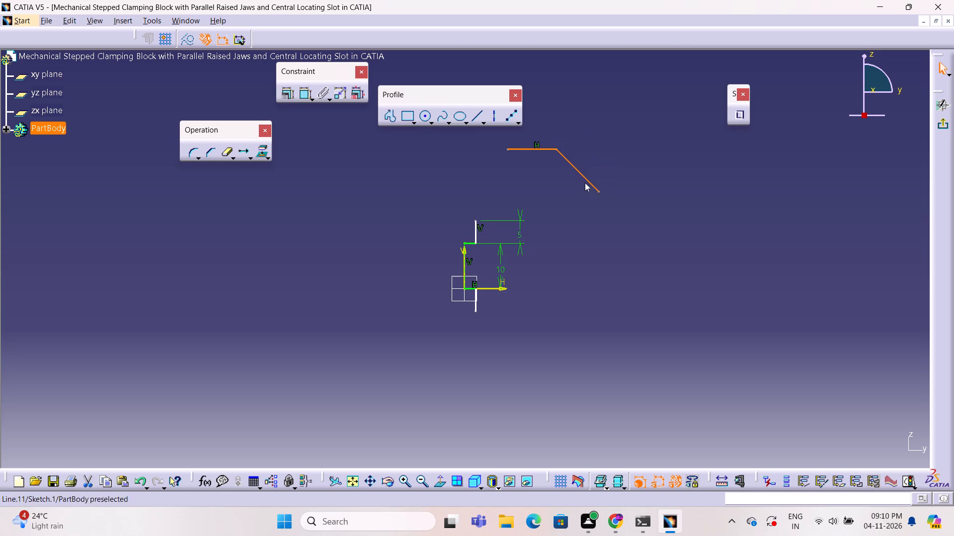
Delete the slanted segment of the detached profile.
{"action": "left_click", "coordinate": [582, 175]}
{"action": "key", "text": "Escape"}
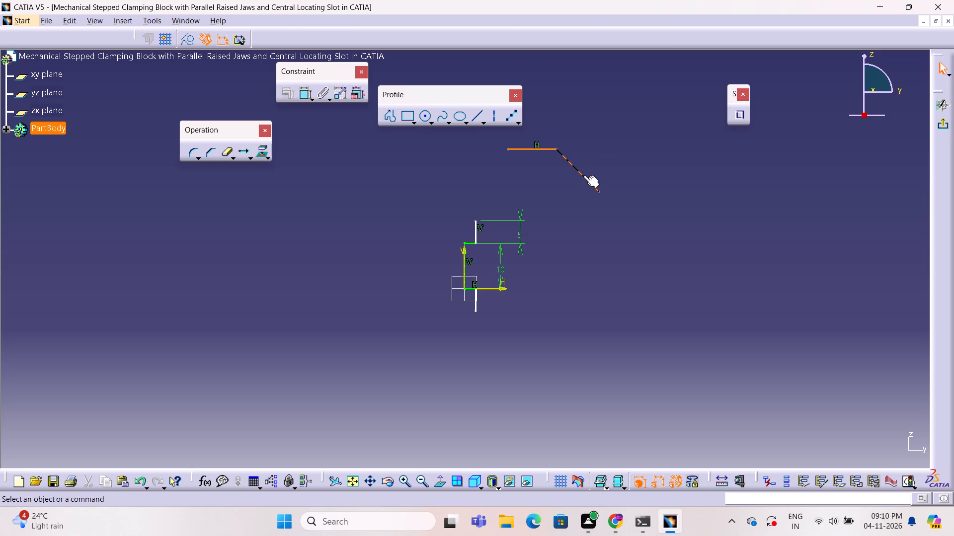
{"action": "left_click", "coordinate": [583, 175]}
{"action": "key", "text": "Delete"}
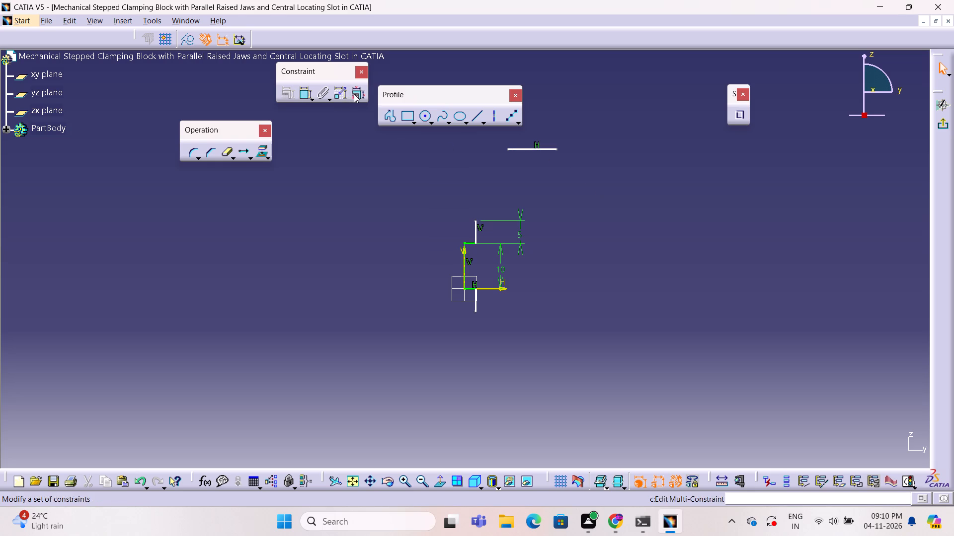
Dimension the detached horizontal line's length and set it to 15 mm.
{"action": "left_click", "coordinate": [305, 97]}
{"action": "left_click", "coordinate": [532, 150]}
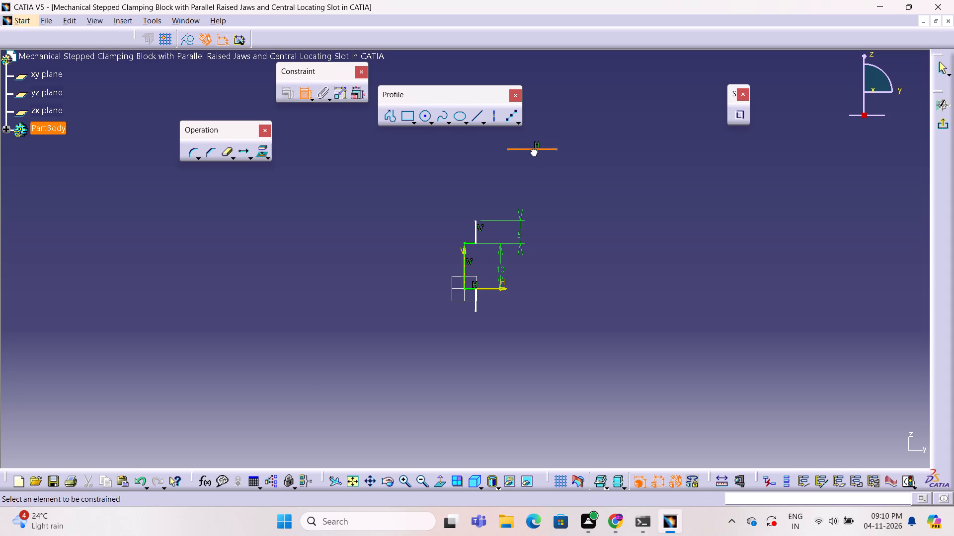
{"action": "triple_click", "coordinate": [537, 118]}
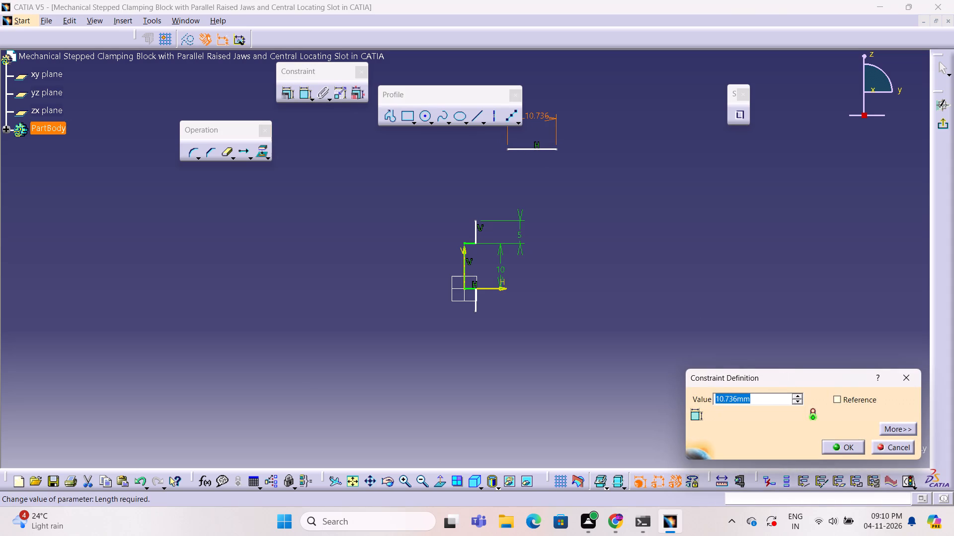
{"action": "key", "text": "1"}
{"action": "key", "text": "5"}
{"action": "left_click", "coordinate": [845, 445]}
{"action": "left_click", "coordinate": [657, 353]}
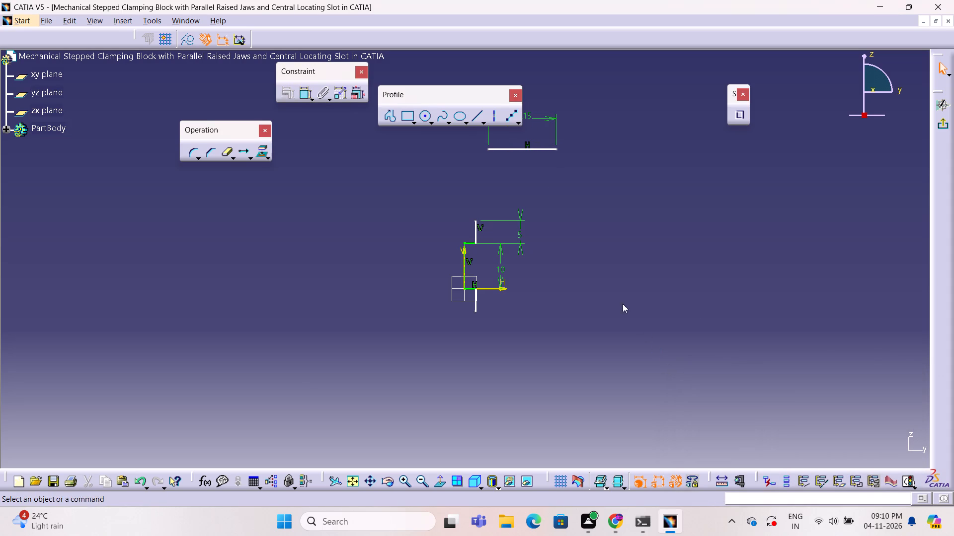
Move the detached 15 mm horizontal line slightly downward and further toward positive H.
{"action": "left_click_drag", "start_coordinate": [534, 147], "coordinate": [561, 156]}
{"action": "left_click", "coordinate": [555, 199]}
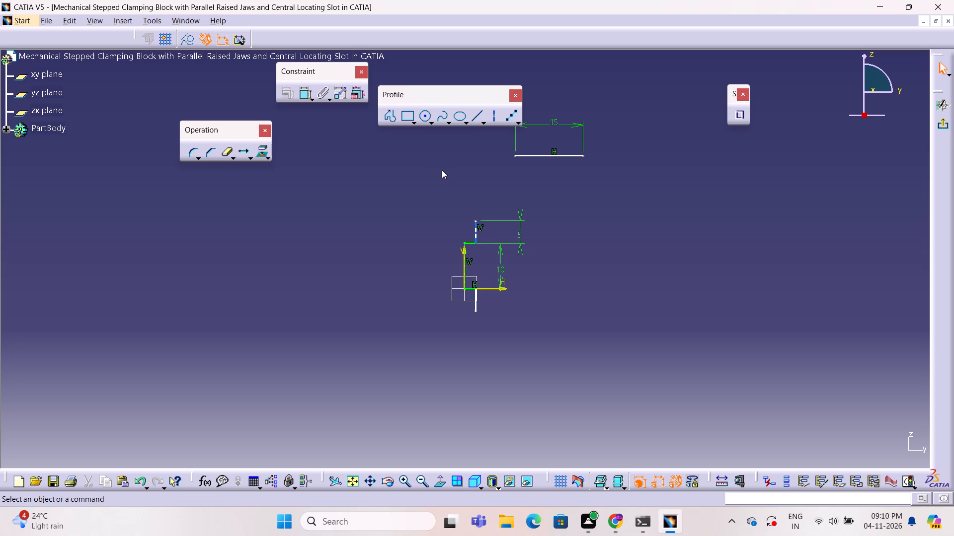
Sketch a slanted line joining the detached 15 mm line's inner end to the top of the 5 mm vertical line.
{"action": "key", "text": "Escape"}
{"action": "left_click", "coordinate": [395, 116]}
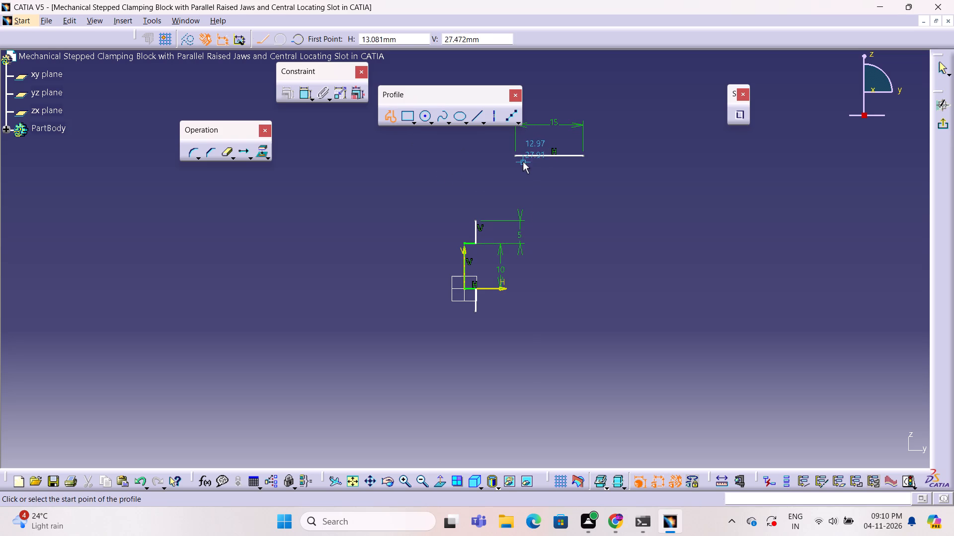
{"action": "left_click", "coordinate": [515, 157]}
{"action": "left_click", "coordinate": [475, 220]}
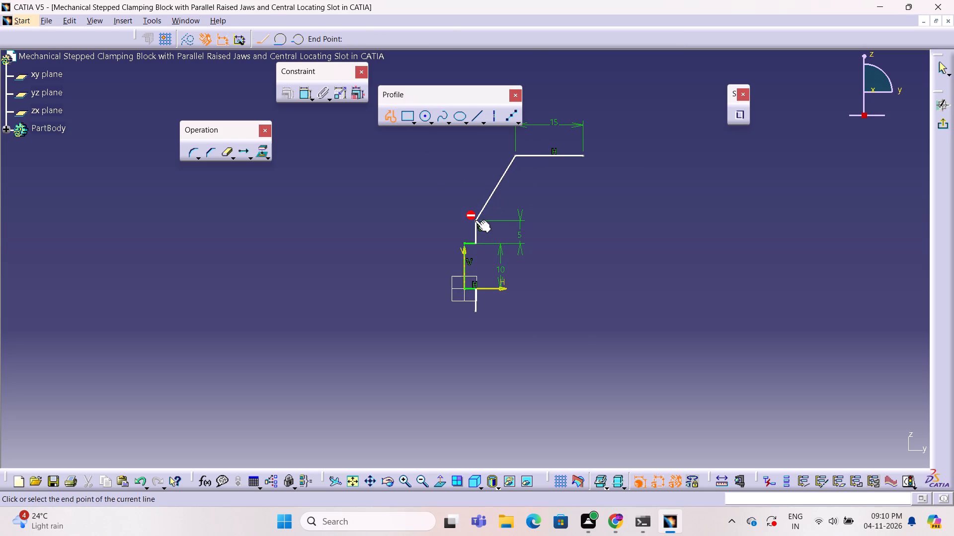
{"action": "key", "text": "Escape"}
{"action": "key", "text": "Escape"}
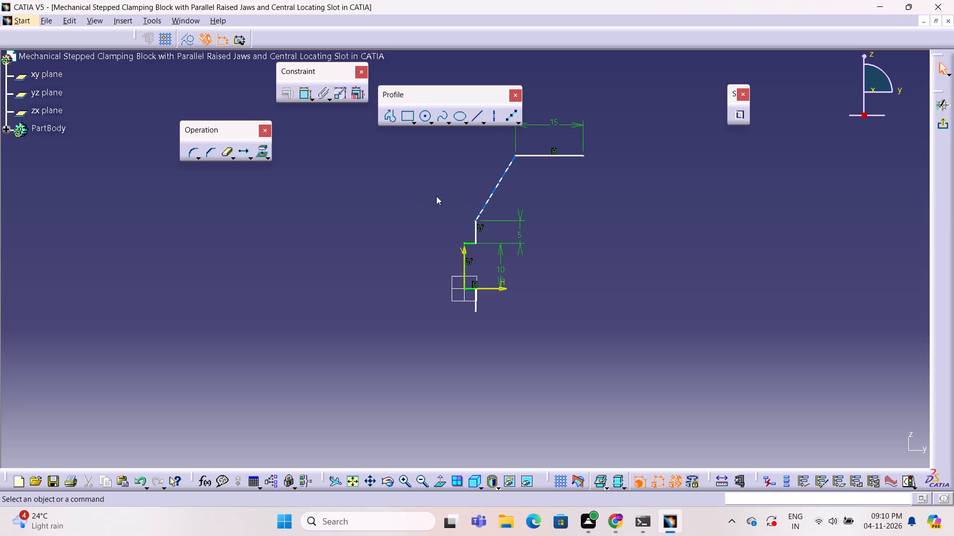
Sketch a profile from the lower short vertical line's free end, with an outward slanted segment and a horizontal segment ending beneath the upper line's outer end.
{"action": "left_click", "coordinate": [389, 119]}
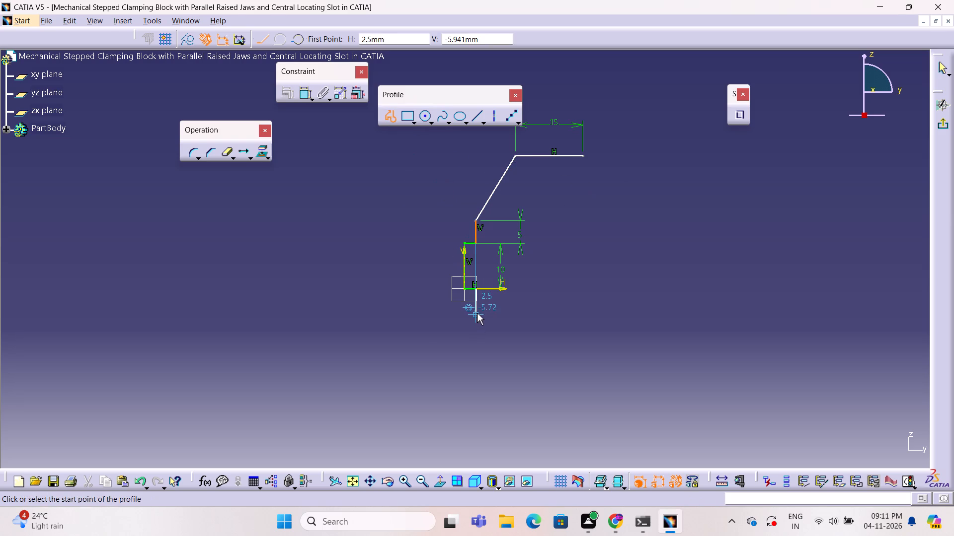
{"action": "left_click", "coordinate": [476, 314]}
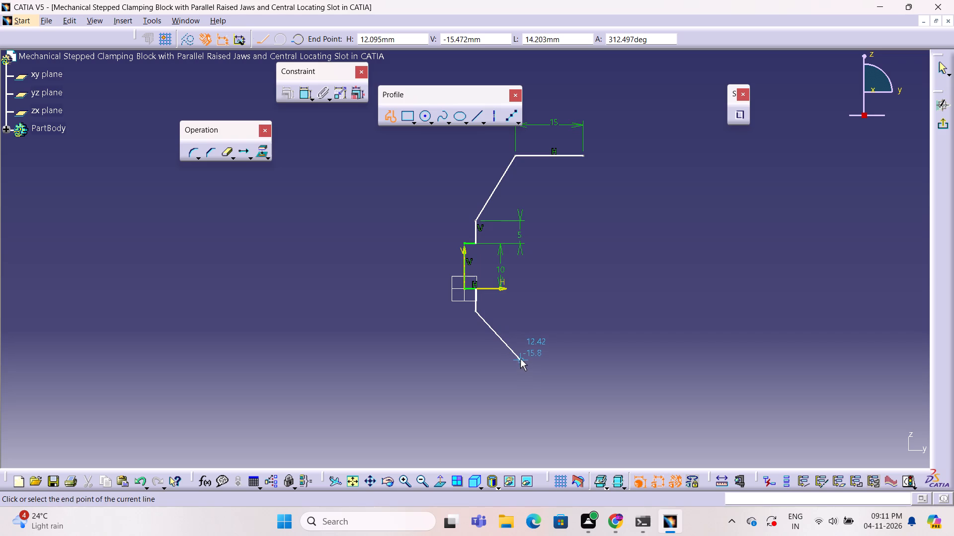
{"action": "left_click", "coordinate": [515, 354]}
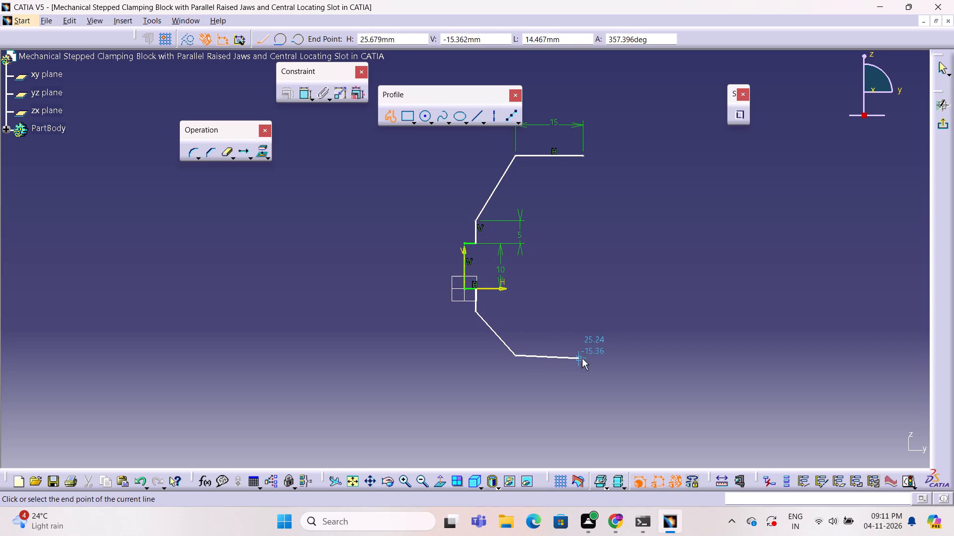
{"action": "left_click", "coordinate": [585, 355]}
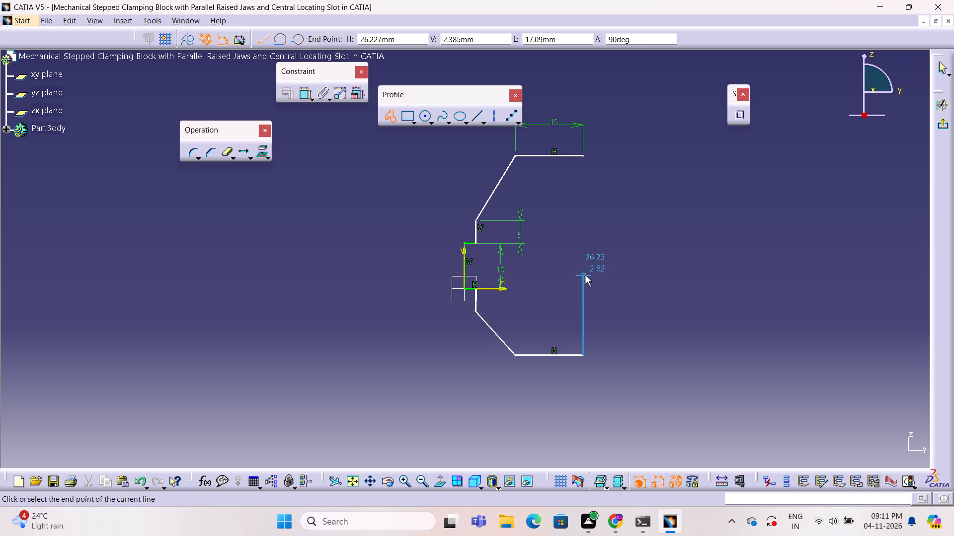
Continue the lower profile with a 25 mm vertical segment rising from the horizontal segment's outer end, and finish the profile there.
{"action": "key", "text": "Tab"}
{"action": "key", "text": "Tab"}
{"action": "key", "text": "Tab"}
{"action": "key", "text": "Tab"}
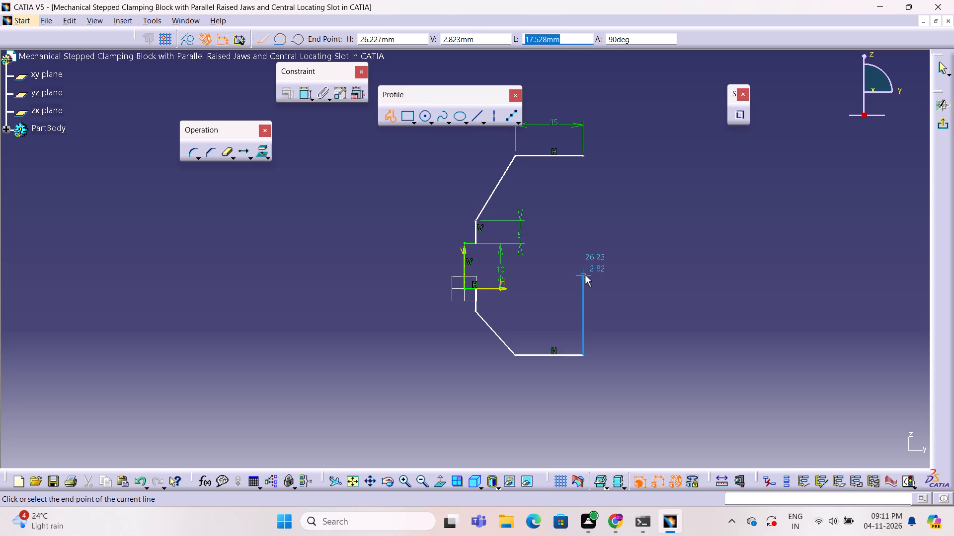
{"action": "key", "text": "2"}
{"action": "key", "text": "5"}
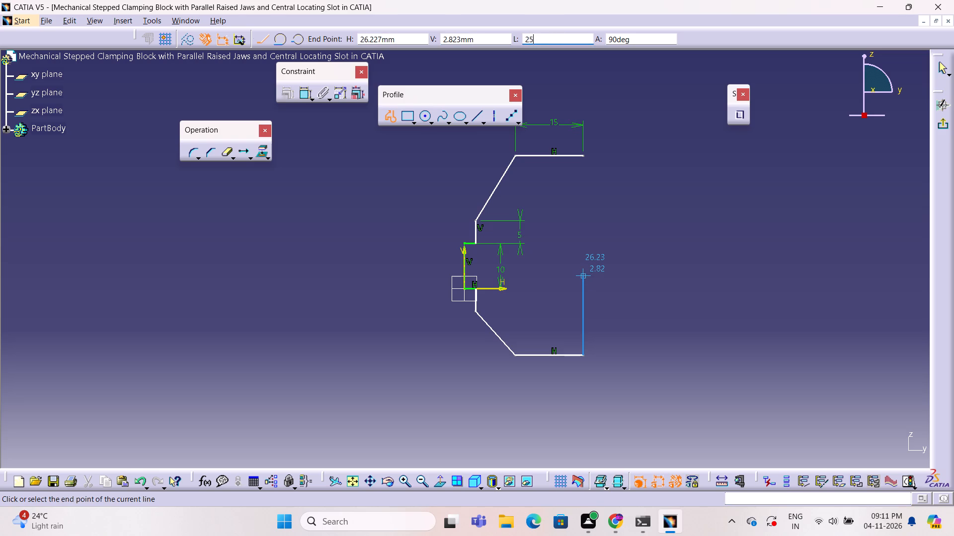
{"action": "key", "text": "Return"}
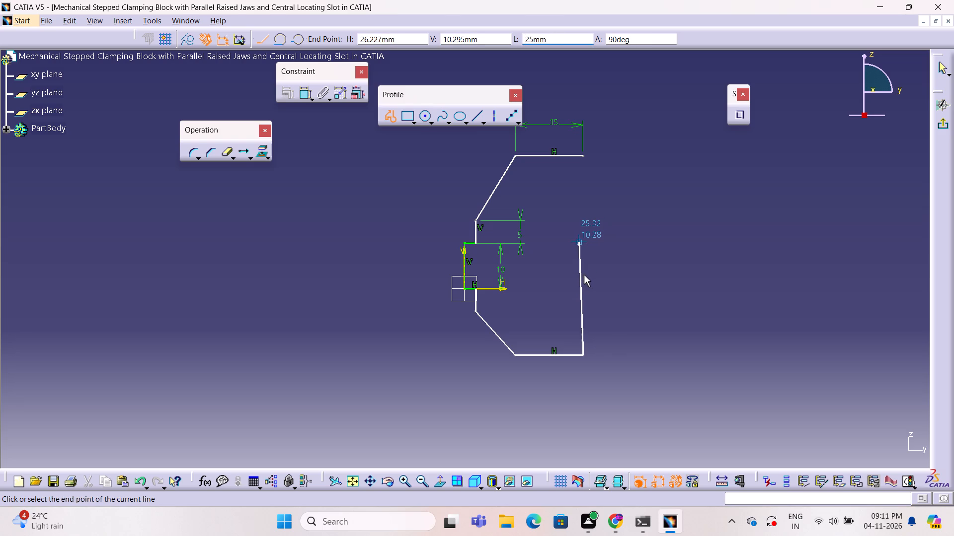
{"action": "left_click", "coordinate": [584, 275]}
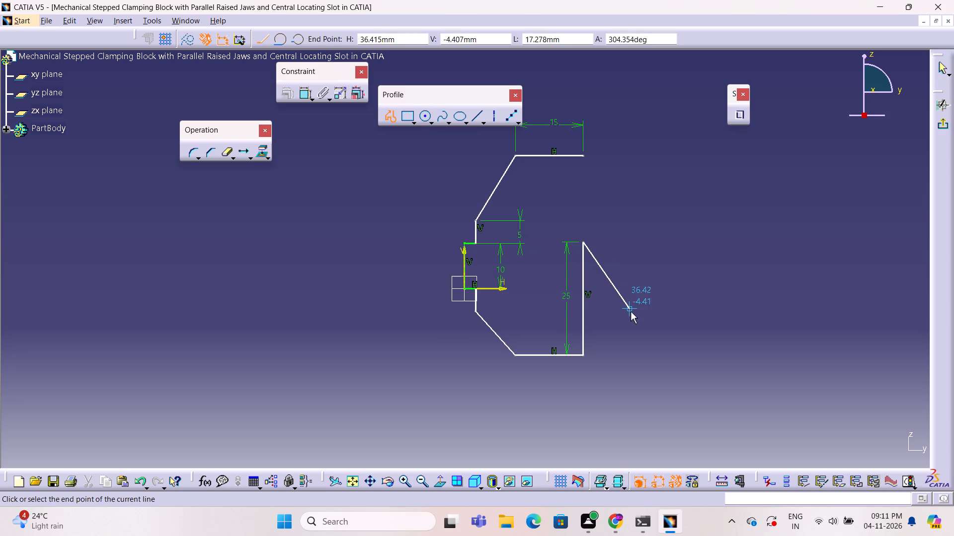
{"action": "key", "text": "Escape"}
{"action": "key", "text": "Escape"}
Reposition the 25 mm dimension to the outer side of its vertical line.
{"action": "left_click_drag", "start_coordinate": [564, 298], "coordinate": [655, 300]}
{"action": "key", "text": "Escape"}
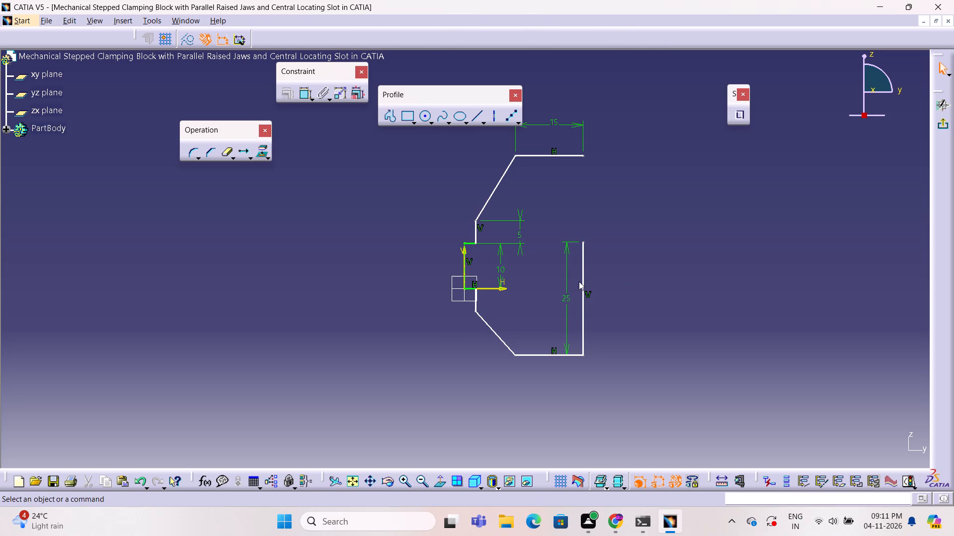
{"action": "left_click_drag", "start_coordinate": [565, 249], "coordinate": [631, 259]}
{"action": "left_click", "coordinate": [690, 269]}
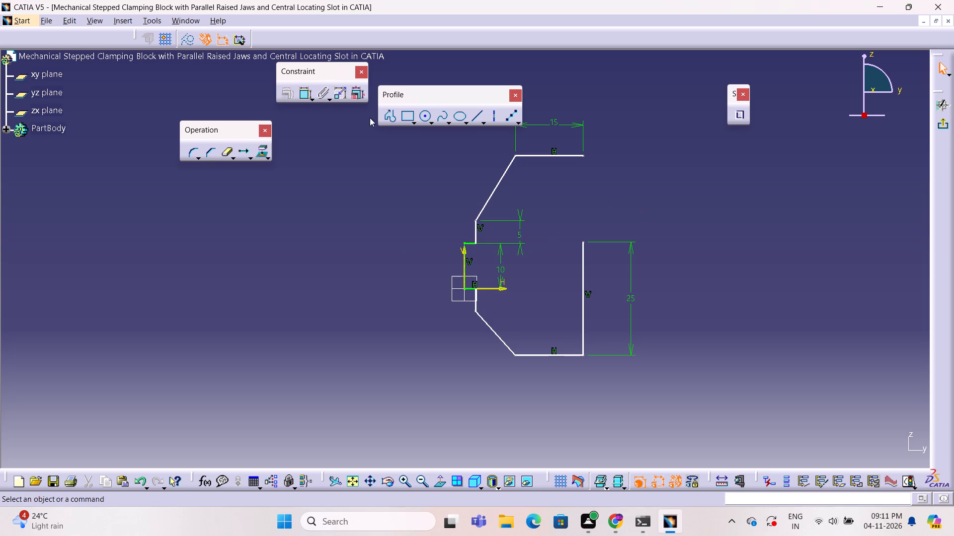
Dimension the distance between the upper and lower horizontal lines and set it to 60 mm.
{"action": "left_click", "coordinate": [305, 96]}
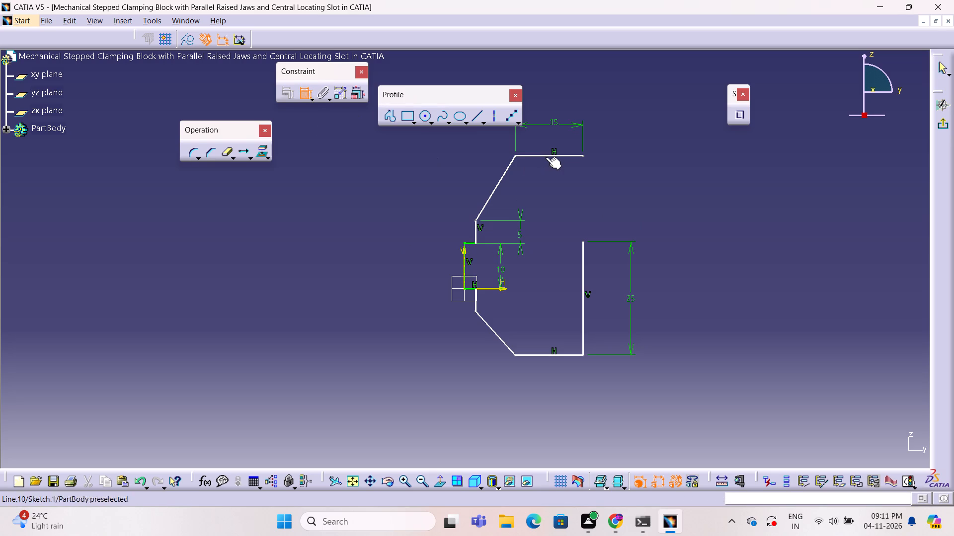
{"action": "left_click", "coordinate": [546, 157]}
{"action": "left_click", "coordinate": [565, 356]}
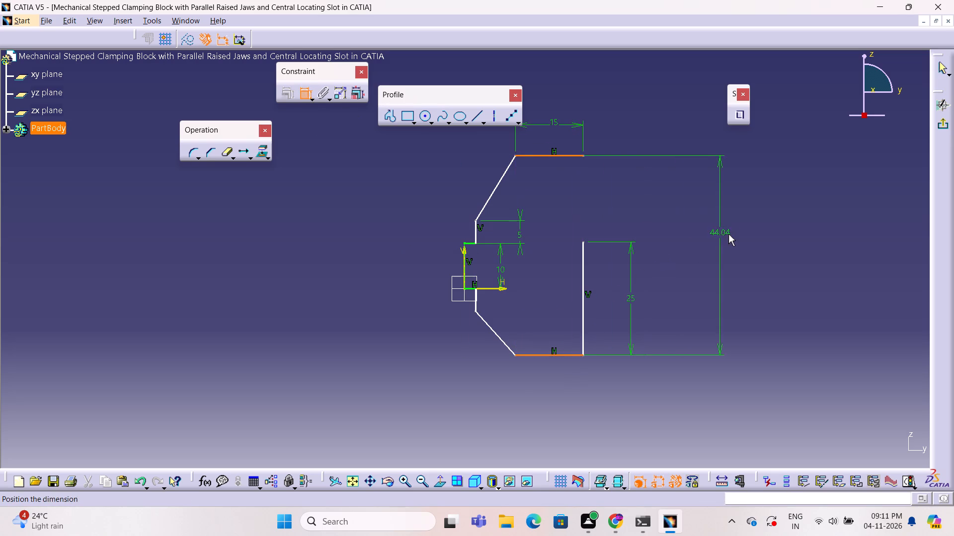
{"action": "left_click", "coordinate": [729, 237]}
{"action": "double_click", "coordinate": [729, 234]}
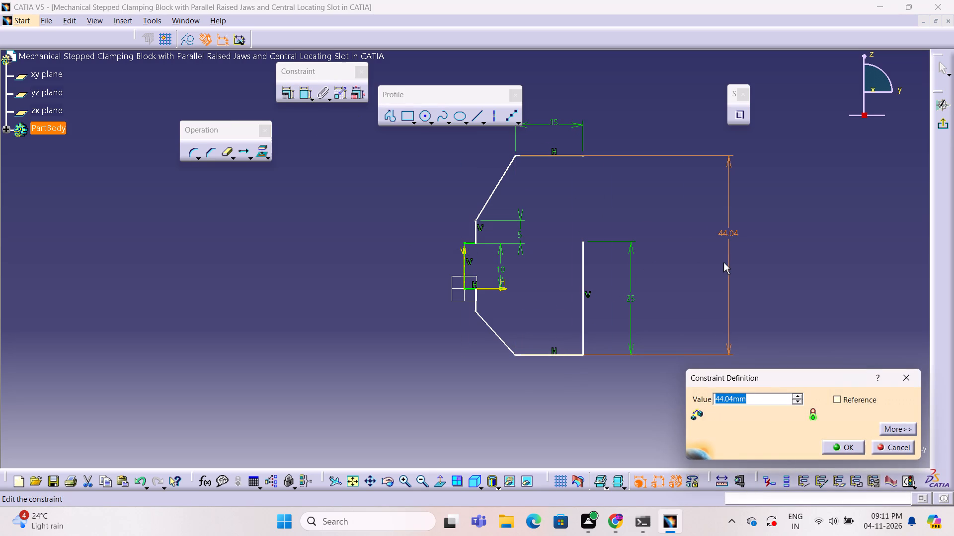
{"action": "type", "text": "60"}
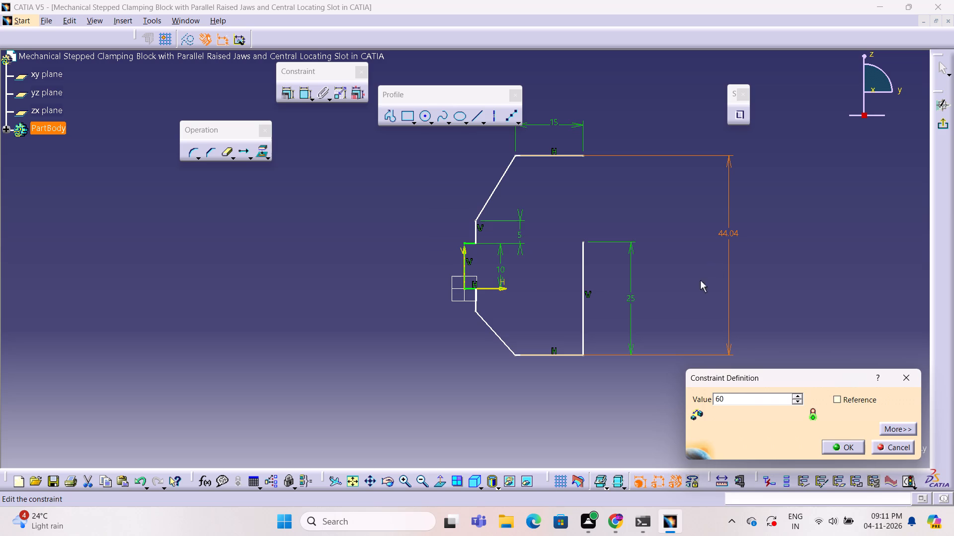
{"action": "left_click", "coordinate": [854, 449]}
{"action": "left_click", "coordinate": [796, 356]}
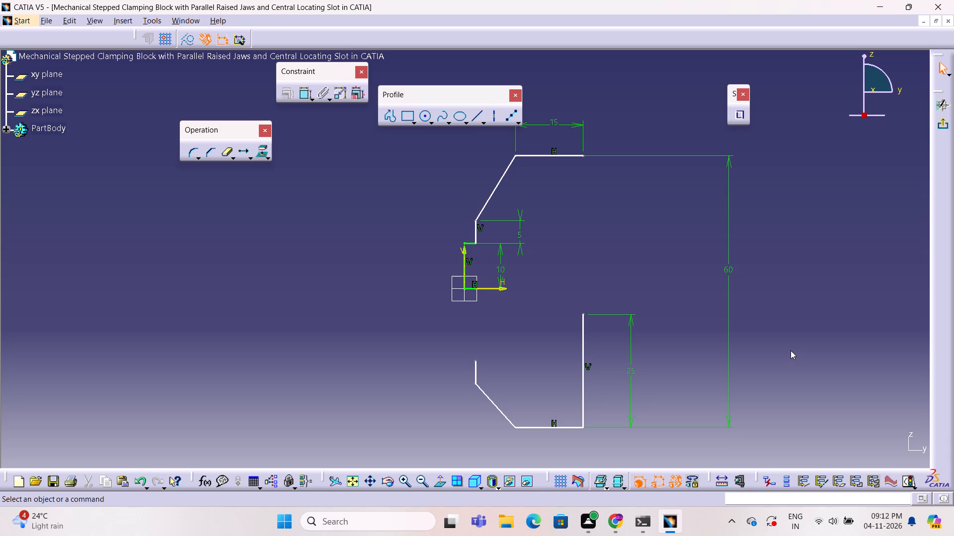
Delete the short vertical segment attached to the lower slanted line.
{"action": "middle_click_drag", "start_coordinate": [605, 269], "coordinate": [595, 317], "text": "ctrl"}
{"action": "scroll", "coordinate": [605, 270], "scroll_direction": "down", "scroll_amount": 1, "text": "ctrl"}
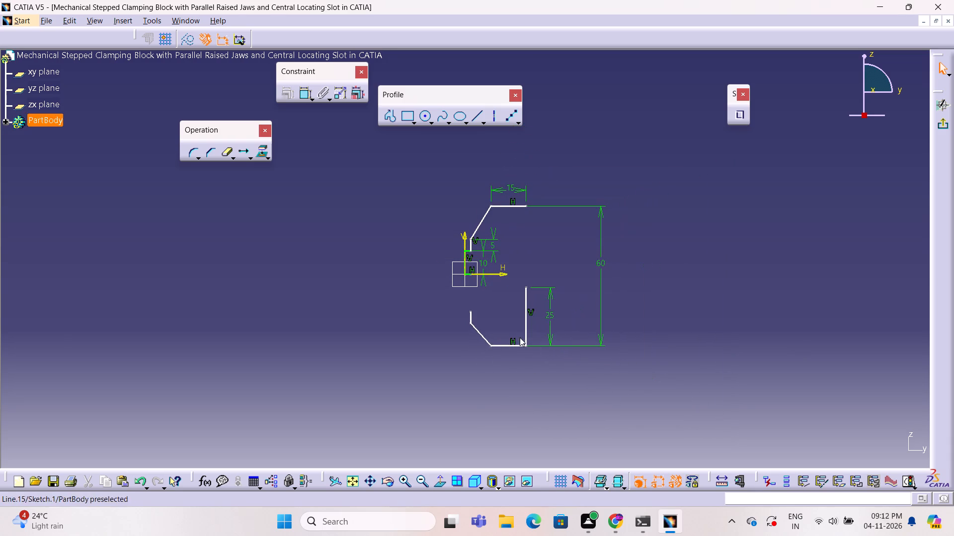
{"action": "left_click", "coordinate": [470, 318]}
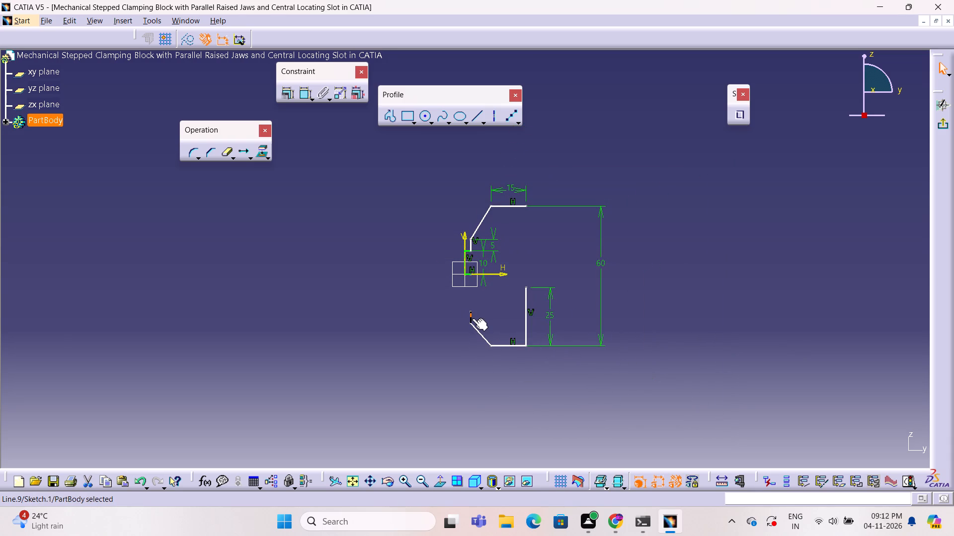
{"action": "key", "text": "Delete"}
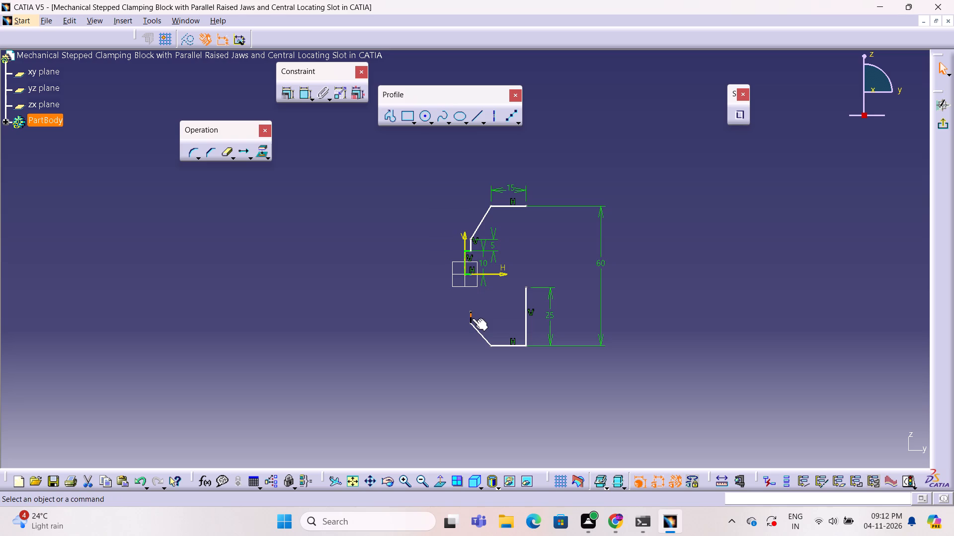
Sketch a vertical line about 5.7 mm long downward from the outer end of the short horizontal line at the origin.
{"action": "left_click", "coordinate": [387, 117]}
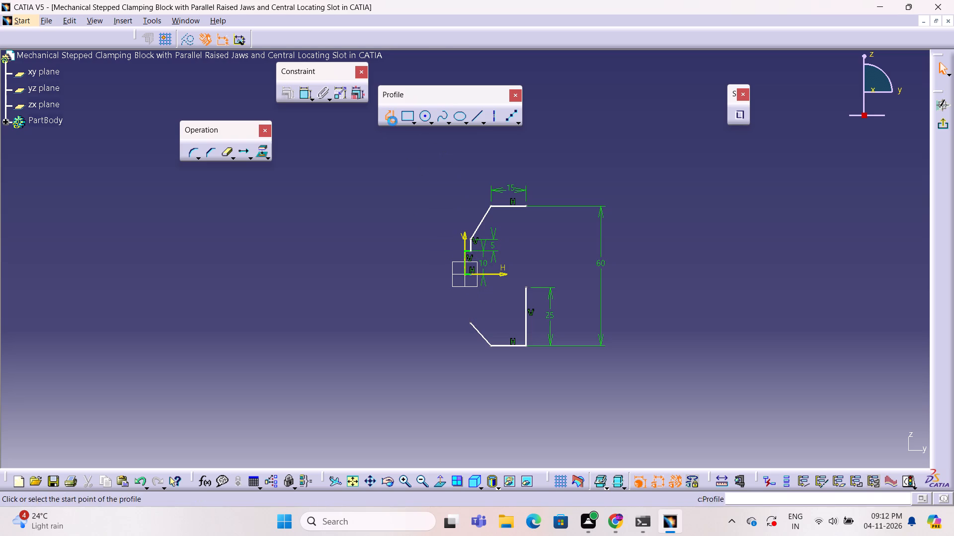
{"action": "left_click", "coordinate": [471, 274]}
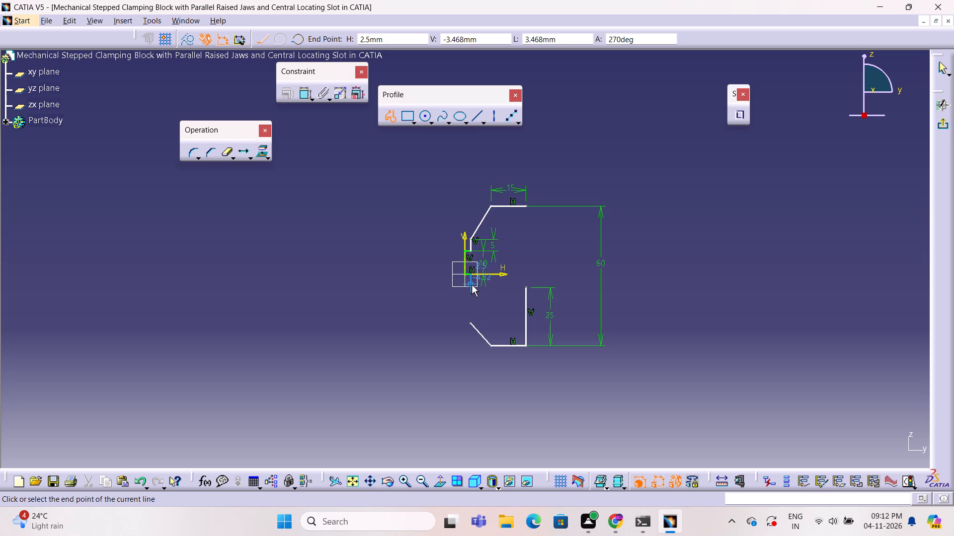
{"action": "left_click", "coordinate": [472, 286]}
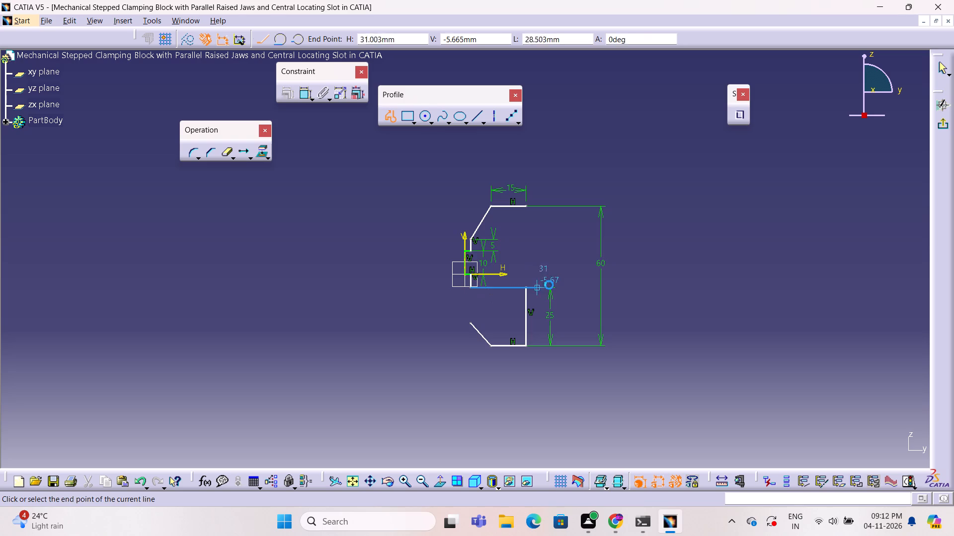
{"action": "key", "text": "Escape"}
{"action": "key", "text": "Escape"}
Apply an Equal constraint between the 5 mm vertical line and the short vertical line below the H axis.
{"action": "left_click", "coordinate": [472, 246]}
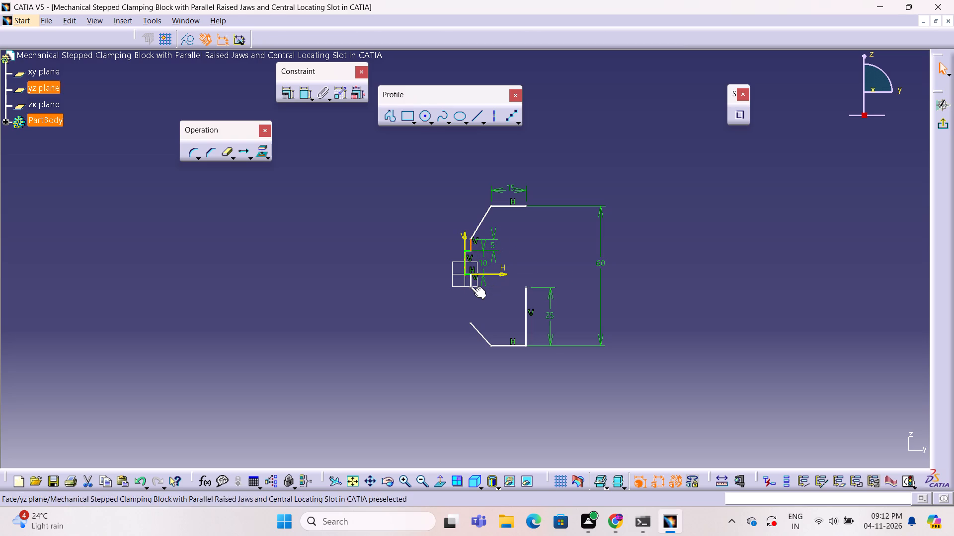
{"action": "left_click", "coordinate": [470, 282], "text": "ctrl"}
{"action": "left_click", "coordinate": [287, 97]}
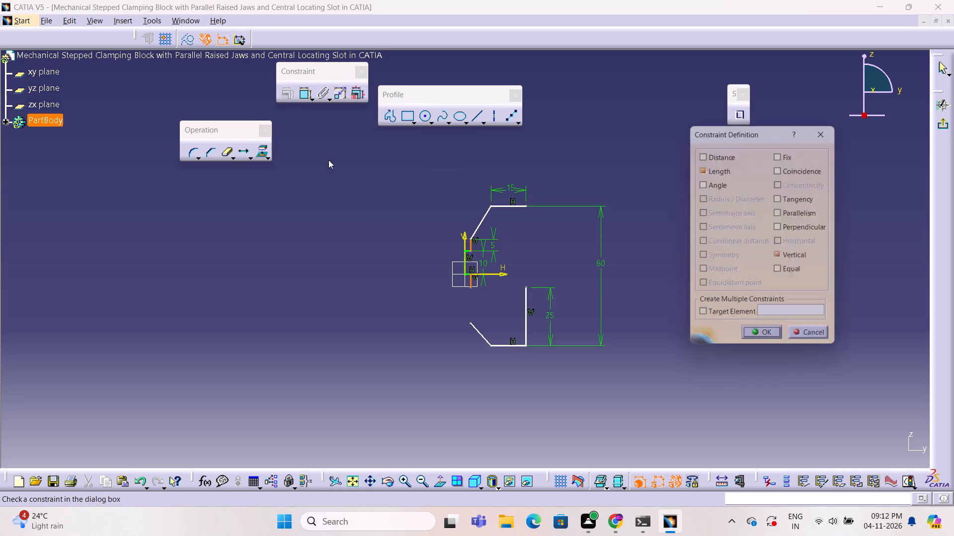
{"action": "left_click", "coordinate": [784, 275]}
{"action": "left_click", "coordinate": [773, 342]}
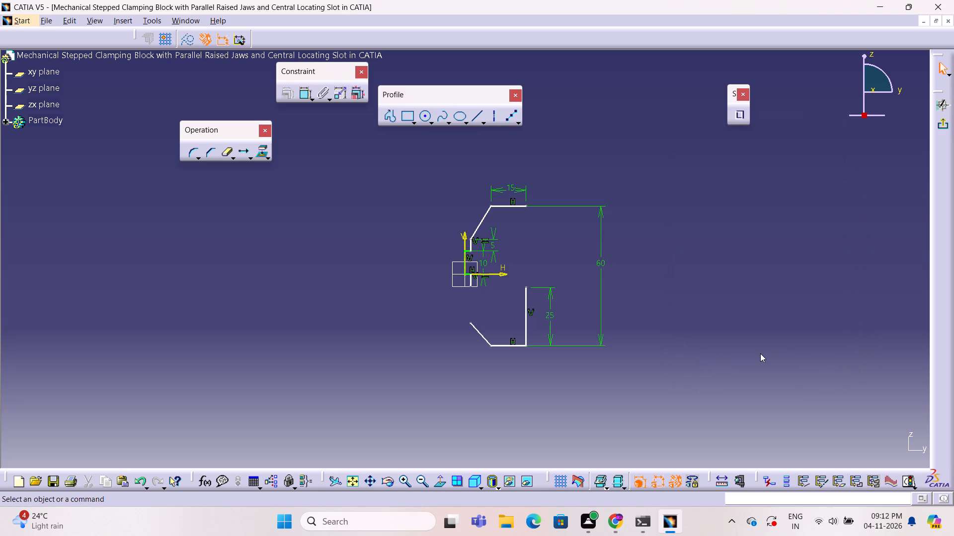
Delete the lower slanted segment attached to the bottom horizontal line.
{"action": "middle_click_drag", "start_coordinate": [664, 341], "coordinate": [675, 272], "text": "ctrl"}
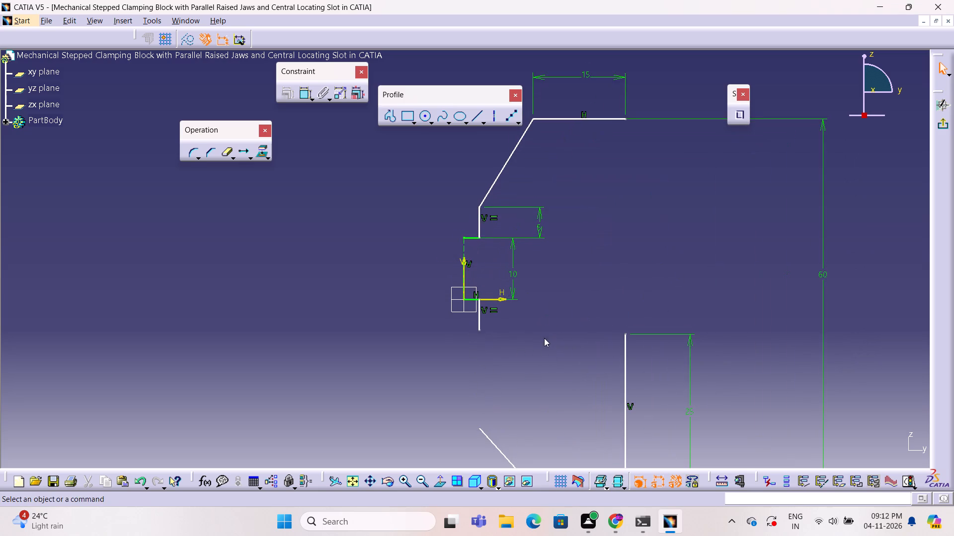
{"action": "middle_click_drag", "start_coordinate": [545, 338], "coordinate": [562, 276]}
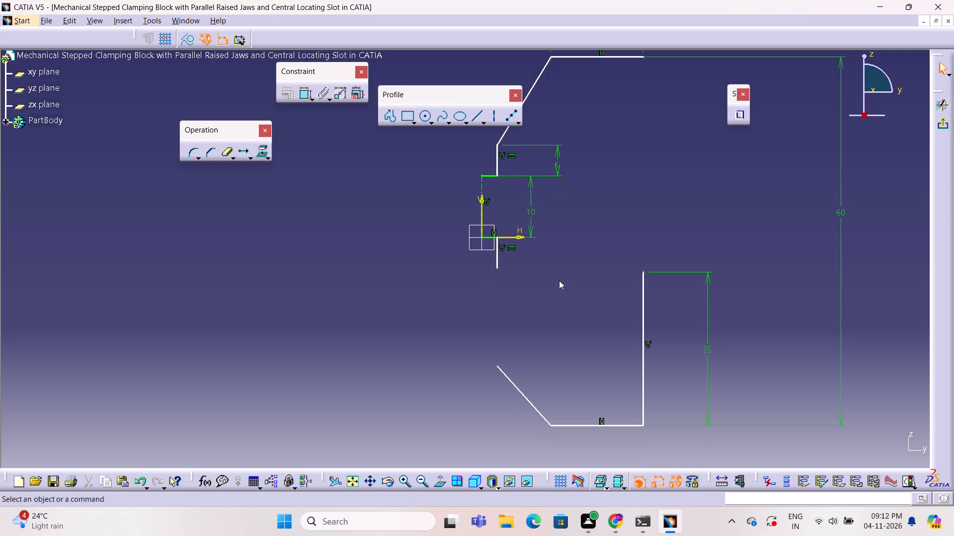
{"action": "left_click", "coordinate": [533, 406]}
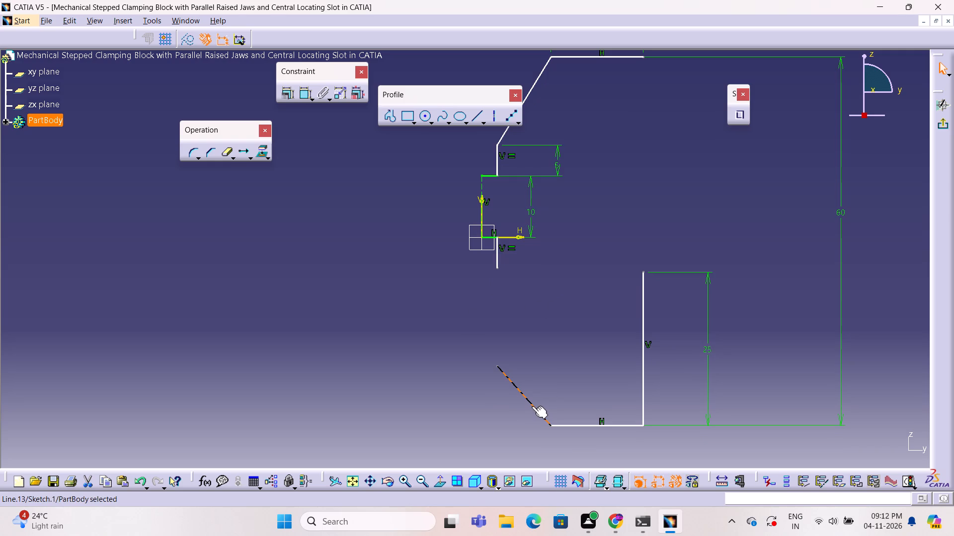
{"action": "key", "text": "Delete"}
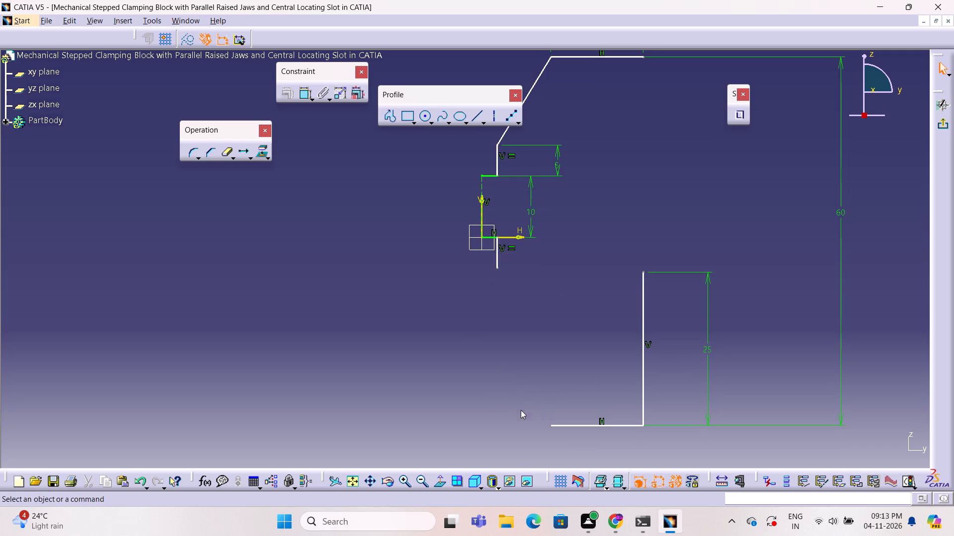
Sketch a slanted line from the lower short vertical line's free end to the bottom horizontal line's inner end.
{"action": "left_click", "coordinate": [392, 117]}
{"action": "left_click", "coordinate": [498, 269]}
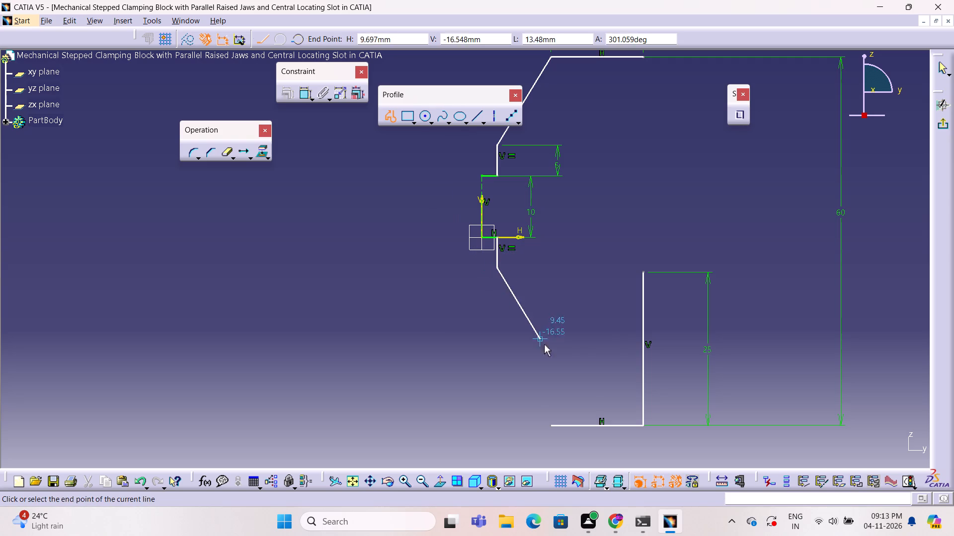
{"action": "left_click", "coordinate": [552, 425]}
{"action": "key", "text": "Escape"}
{"action": "key", "text": "Escape"}
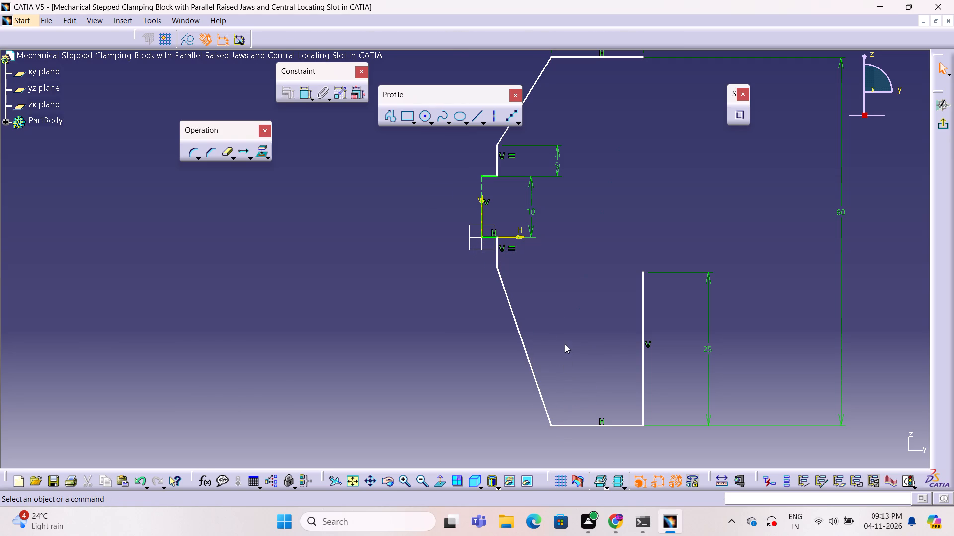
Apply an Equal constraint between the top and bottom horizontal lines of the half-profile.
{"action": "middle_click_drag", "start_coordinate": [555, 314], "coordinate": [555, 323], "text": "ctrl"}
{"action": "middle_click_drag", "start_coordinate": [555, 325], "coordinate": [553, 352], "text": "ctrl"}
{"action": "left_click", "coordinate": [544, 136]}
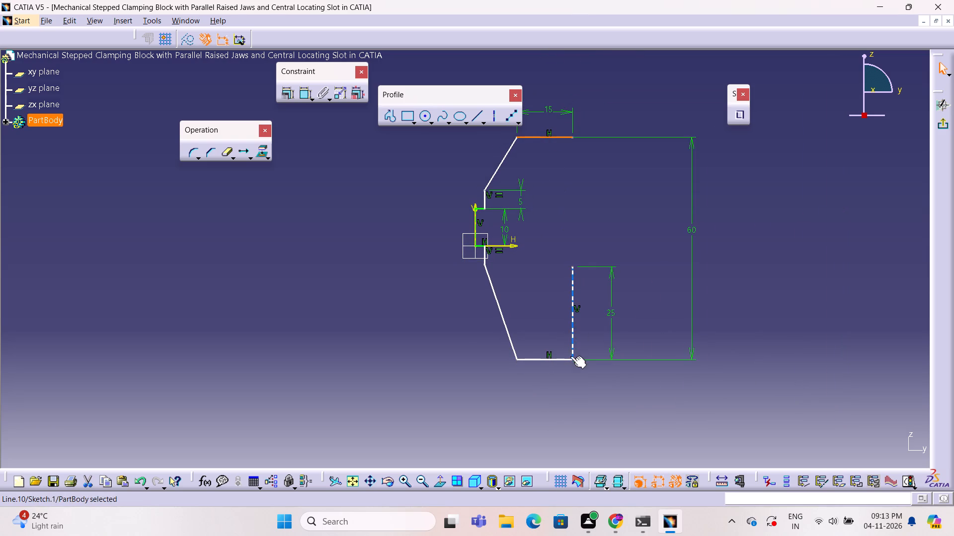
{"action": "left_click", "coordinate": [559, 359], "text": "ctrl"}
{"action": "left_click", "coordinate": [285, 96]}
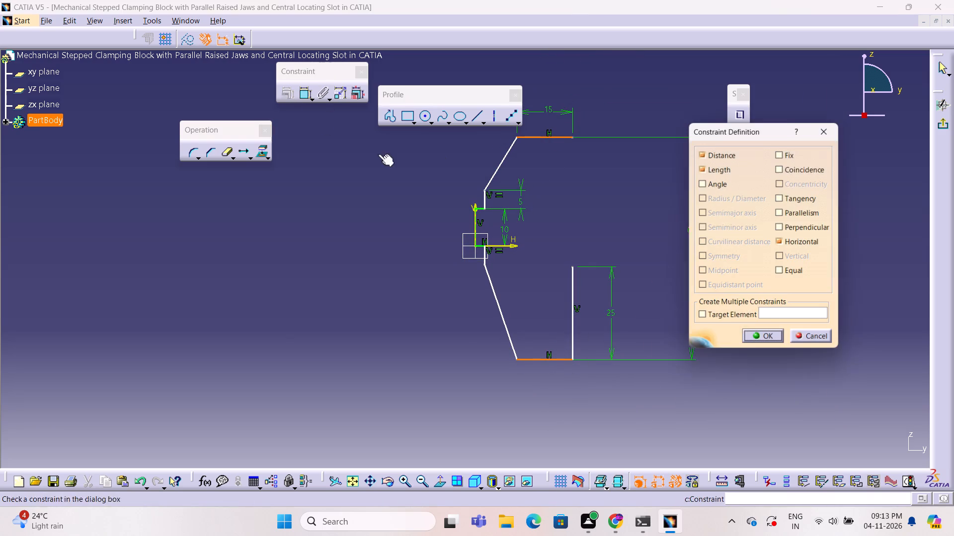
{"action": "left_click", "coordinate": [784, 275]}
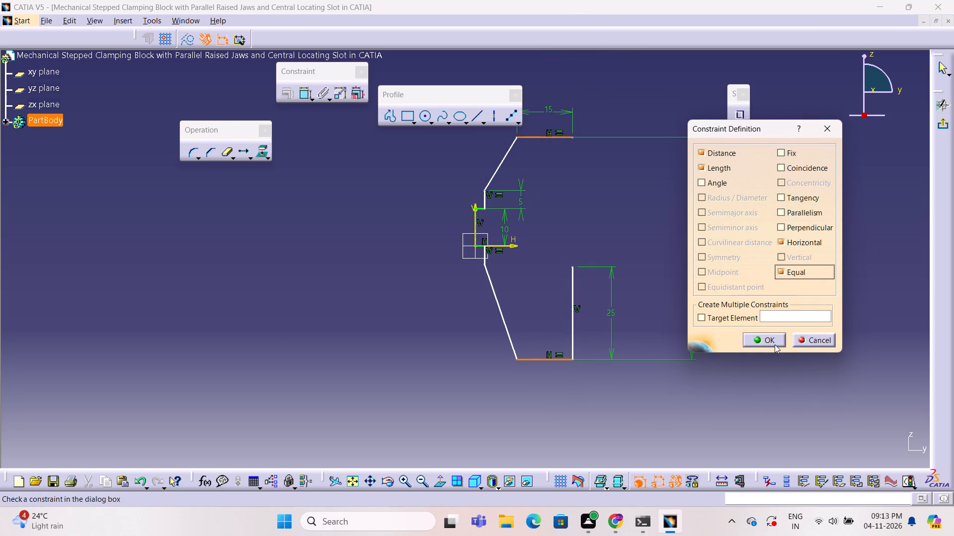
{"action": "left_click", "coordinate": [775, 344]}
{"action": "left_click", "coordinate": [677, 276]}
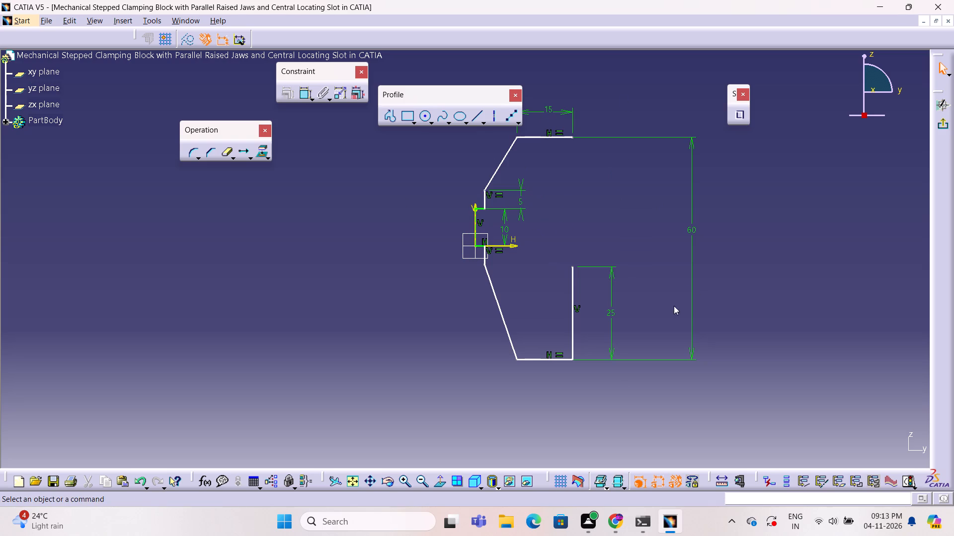
Delete all geometry and constraints of the half-profile, leaving the sketch empty.
{"action": "left_click_drag", "start_coordinate": [702, 419], "coordinate": [414, 101]}
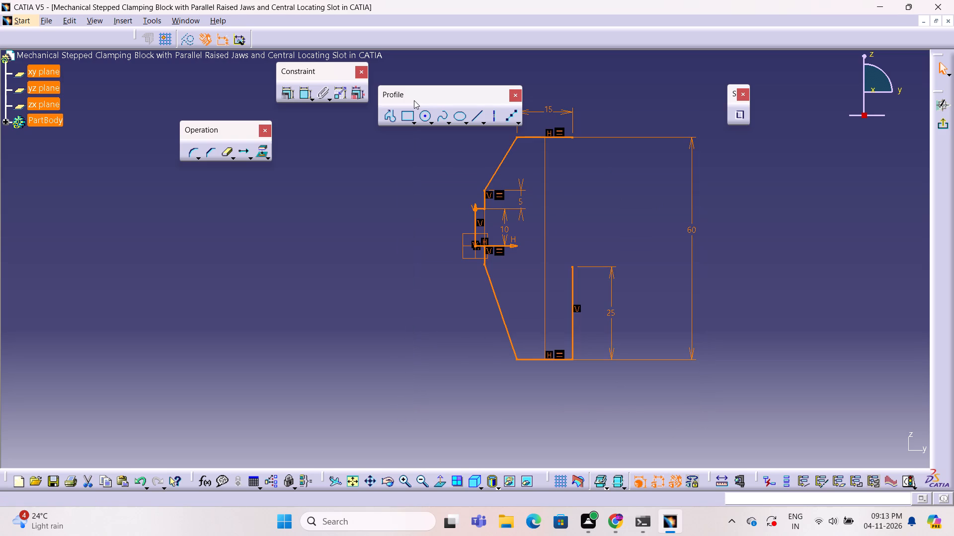
{"action": "key", "text": "Delete"}
{"action": "key", "text": "Delete"}
{"action": "left_click_drag", "start_coordinate": [313, 192], "coordinate": [319, 194]}
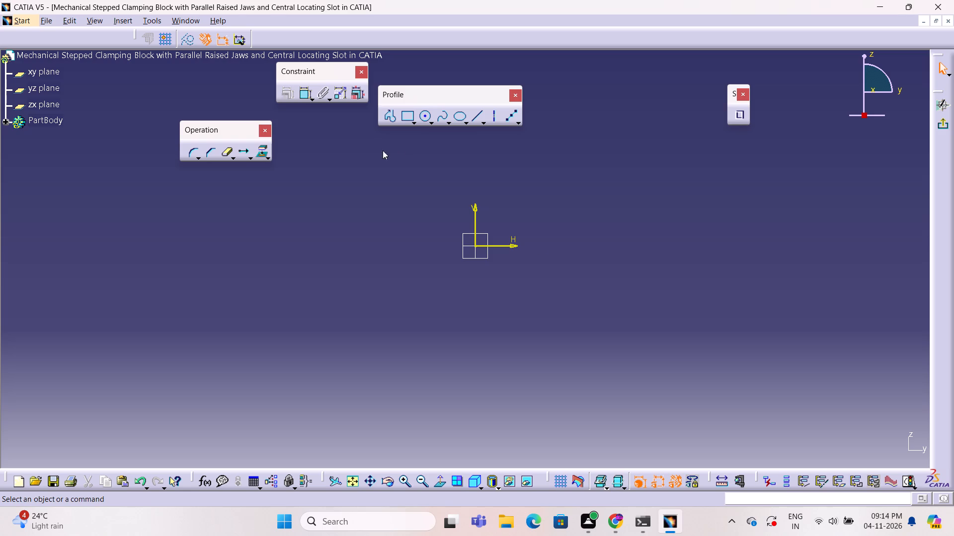
{"action": "left_click", "coordinate": [563, 308]}
Start a Profile on the V axis at 14 mm: 5 mm horizontal, short vertical upward, outward slant, and horizontal top to H about 31.4 mm.
{"action": "left_click", "coordinate": [390, 116]}
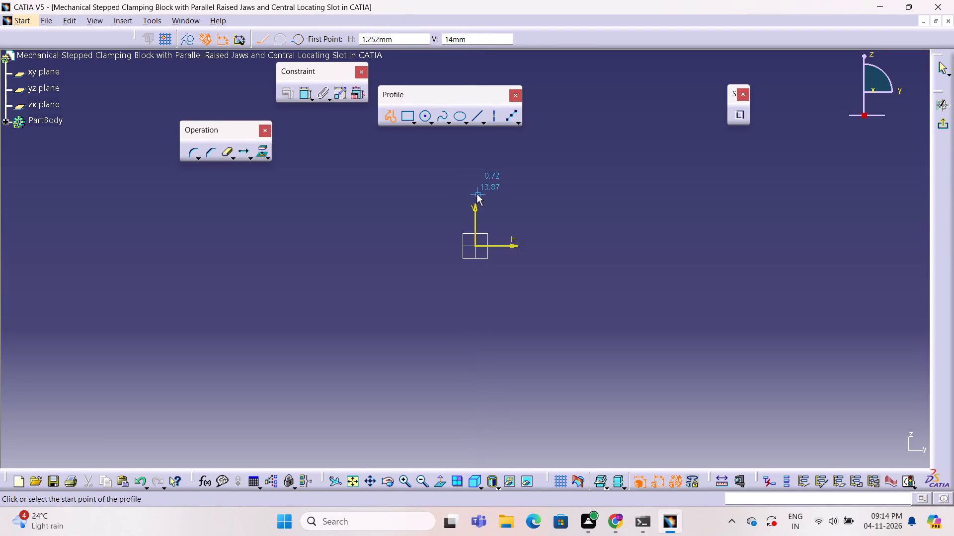
{"action": "left_click", "coordinate": [475, 194]}
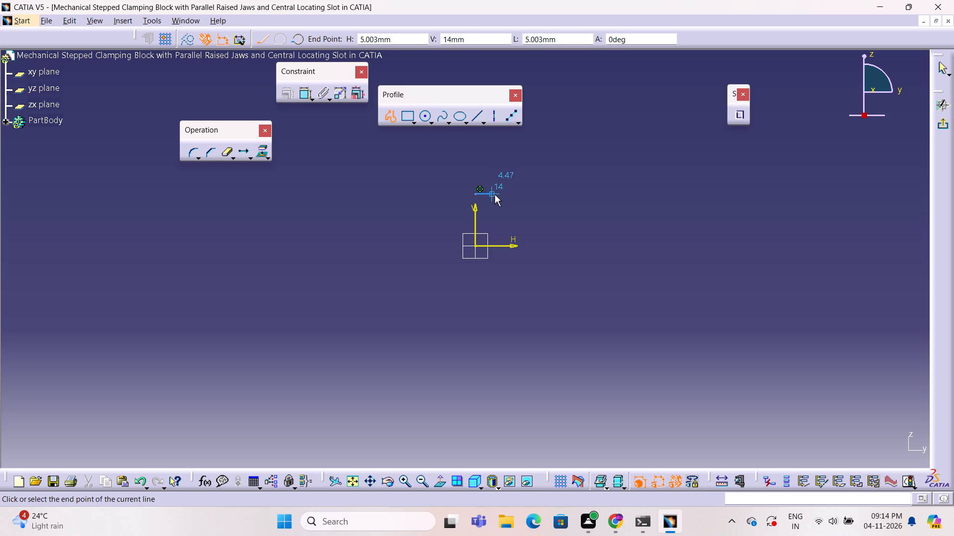
{"action": "left_click", "coordinate": [494, 195]}
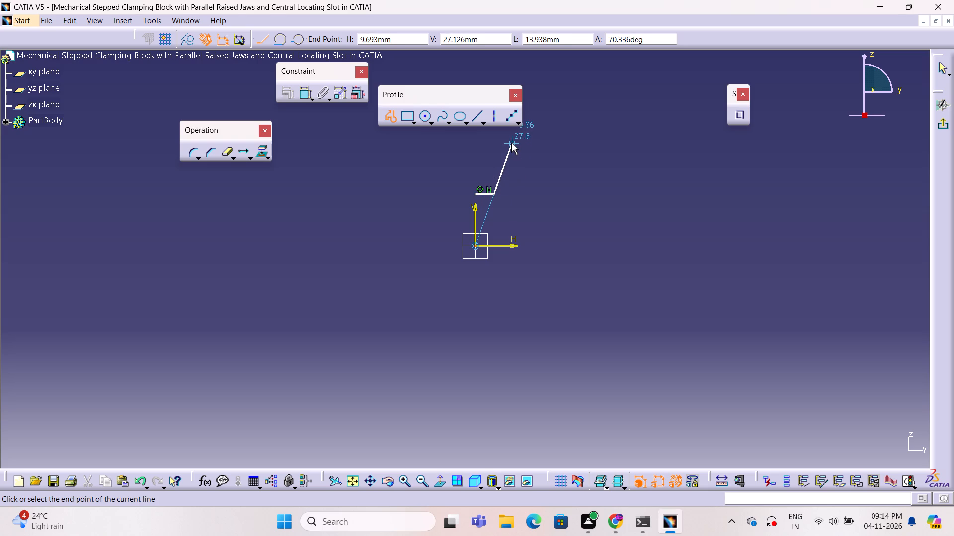
{"action": "left_click", "coordinate": [495, 171]}
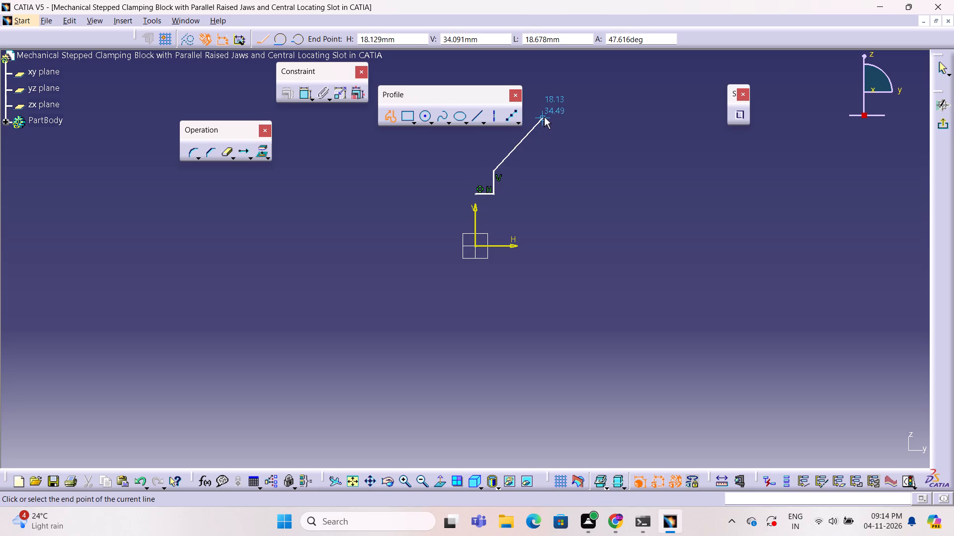
{"action": "left_click", "coordinate": [546, 118]}
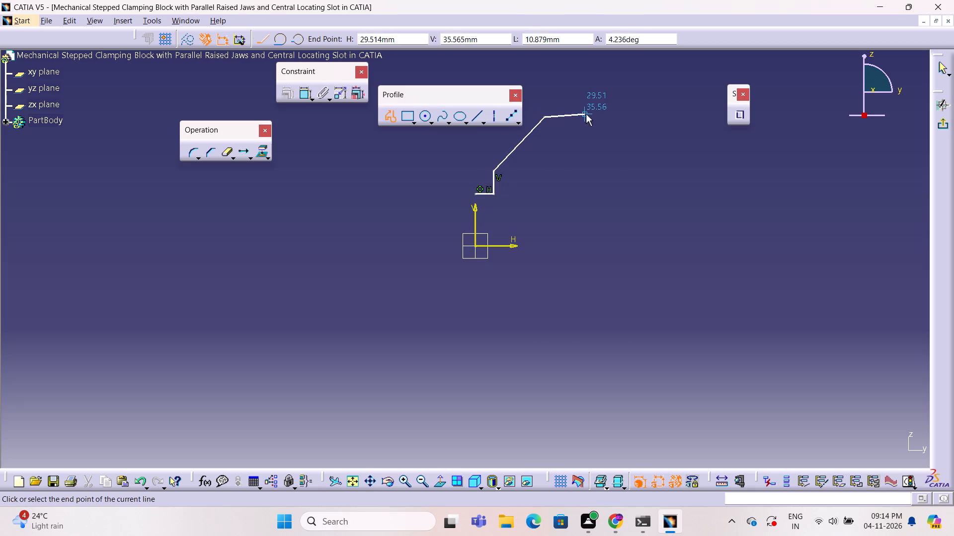
{"action": "left_click", "coordinate": [592, 117]}
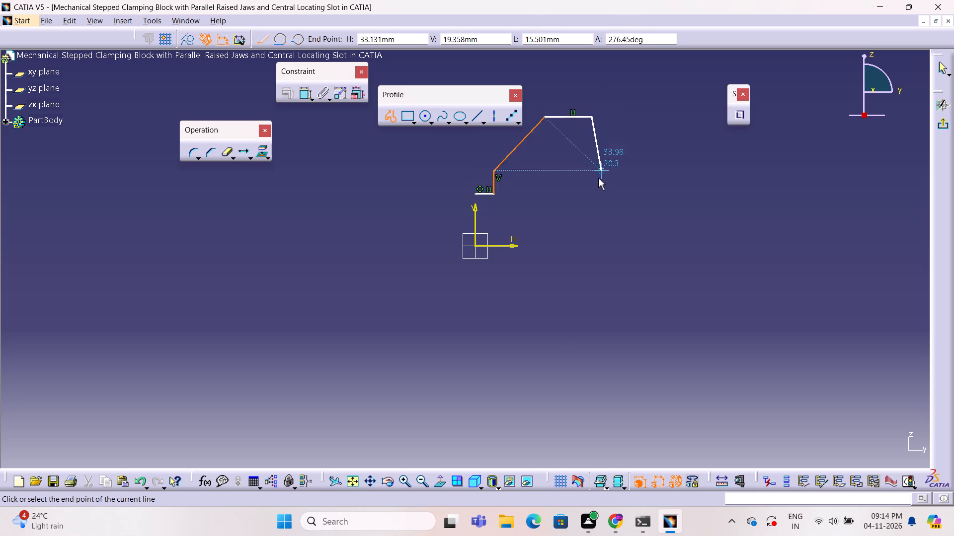
Continue the profile down the outer side: about 28 mm vertical, a notch about 5 mm deep and 7 mm high, and about 23 mm vertical.
{"action": "left_click", "coordinate": [593, 221]}
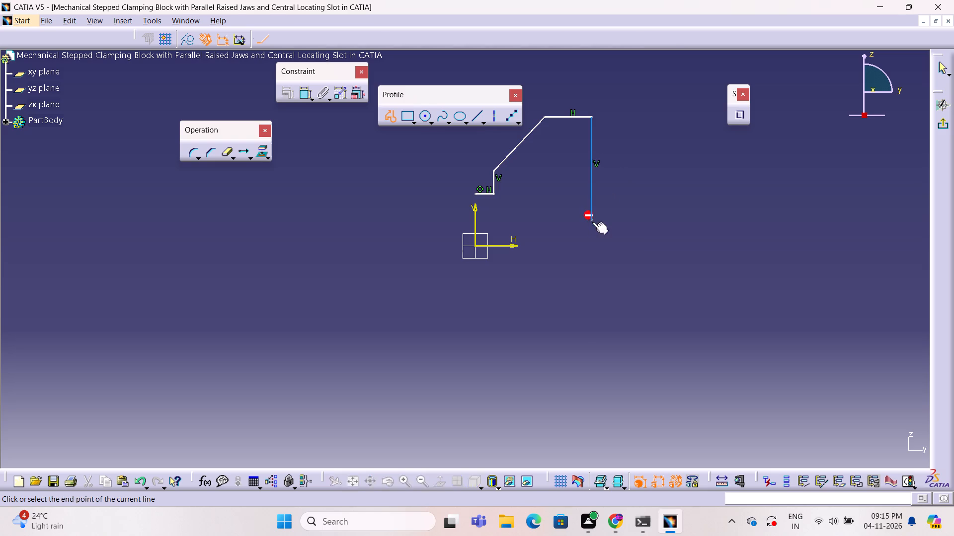
{"action": "left_click", "coordinate": [573, 221]}
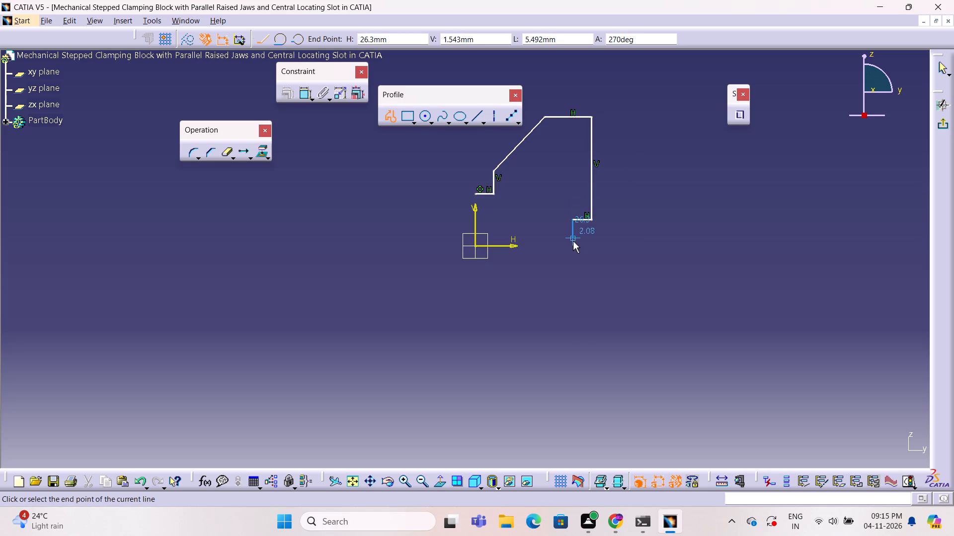
{"action": "left_click", "coordinate": [573, 244]}
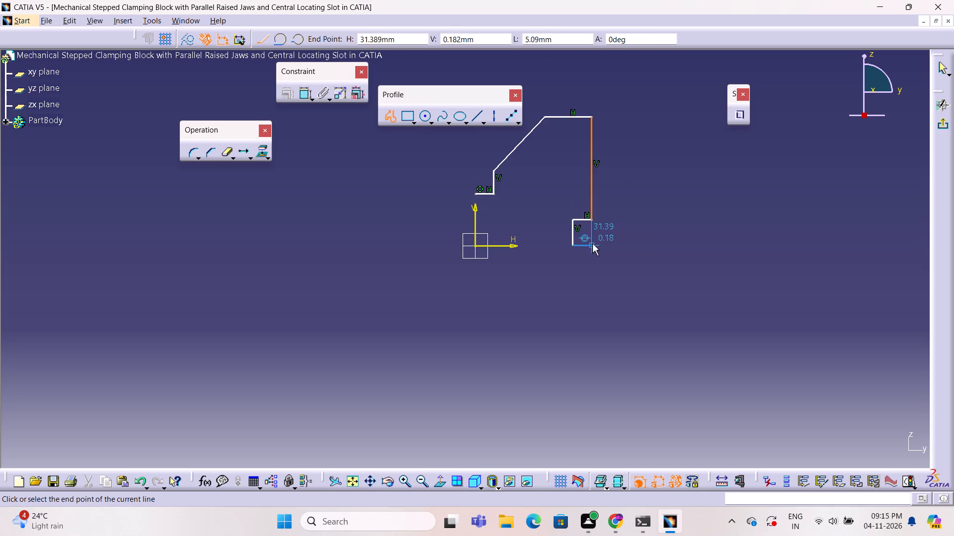
{"action": "left_click", "coordinate": [592, 244]}
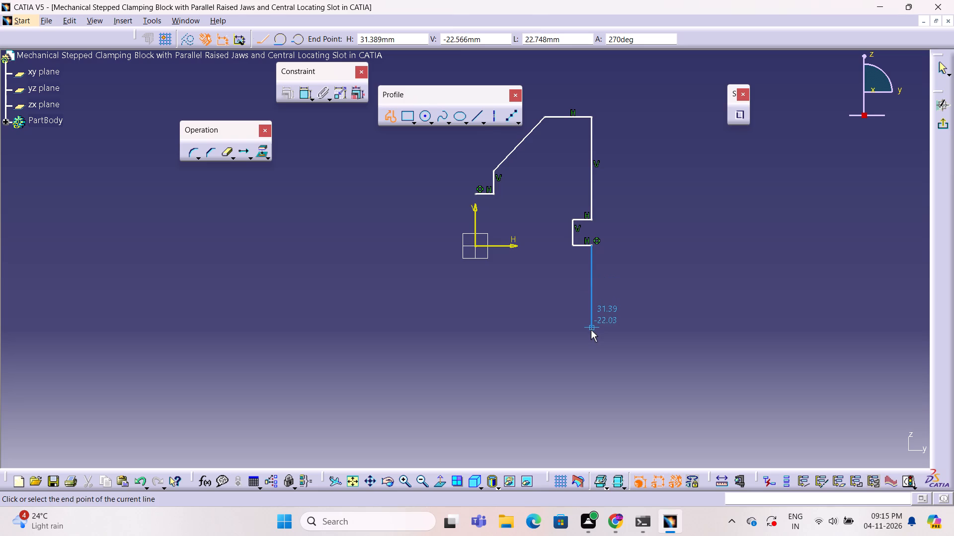
{"action": "left_click", "coordinate": [591, 332]}
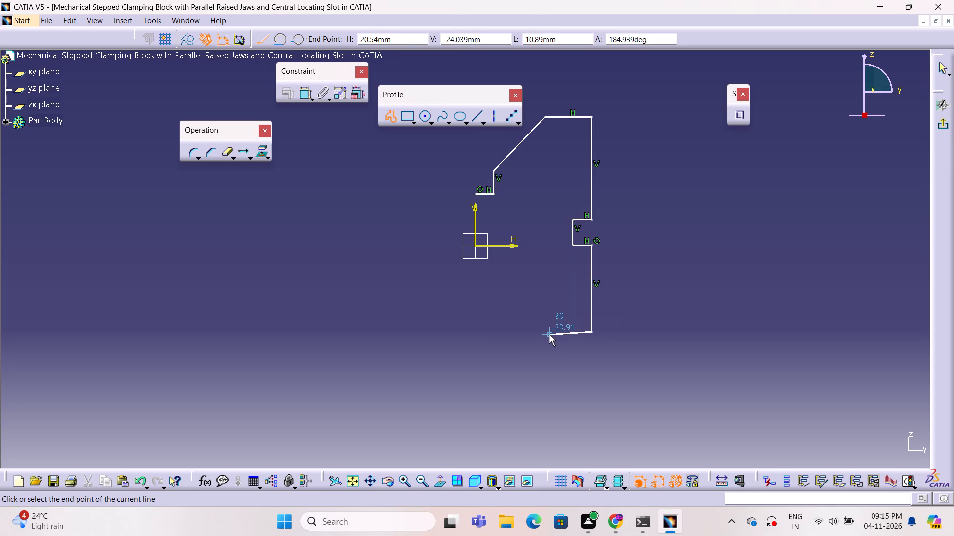
Close the profile with a bottom horizontal, a slant to H 5 mm, a short vertical upward, a short inward horizontal, and a line to the start.
{"action": "left_click", "coordinate": [547, 332]}
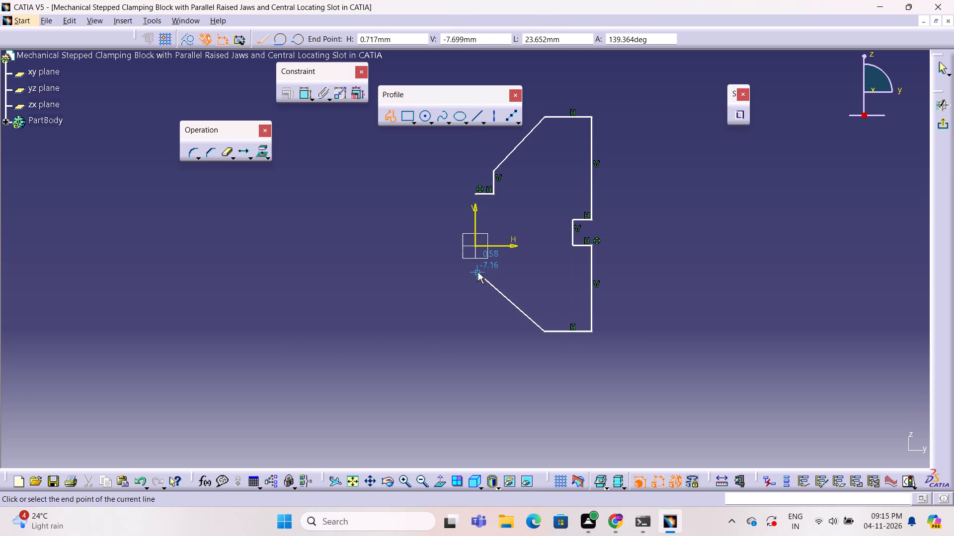
{"action": "left_click", "coordinate": [494, 274]}
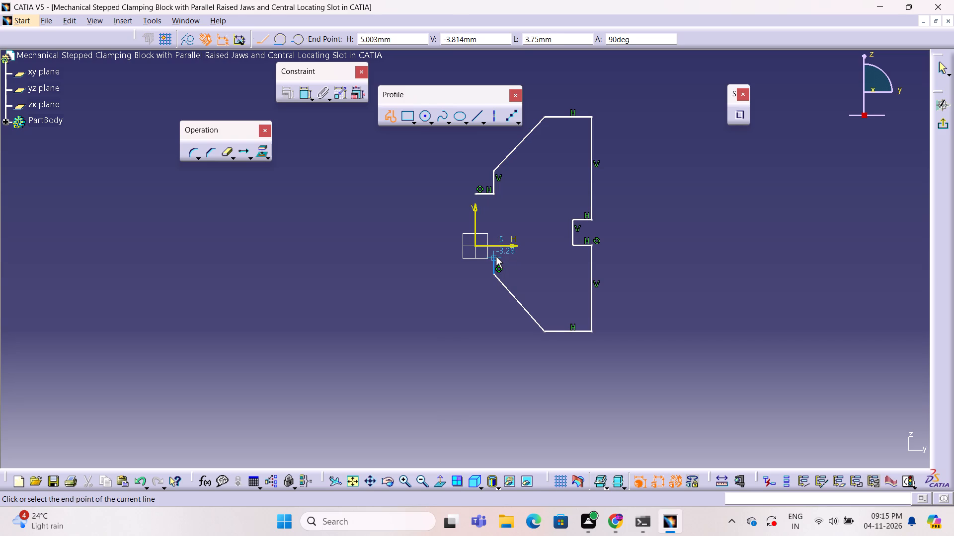
{"action": "left_click", "coordinate": [496, 256]}
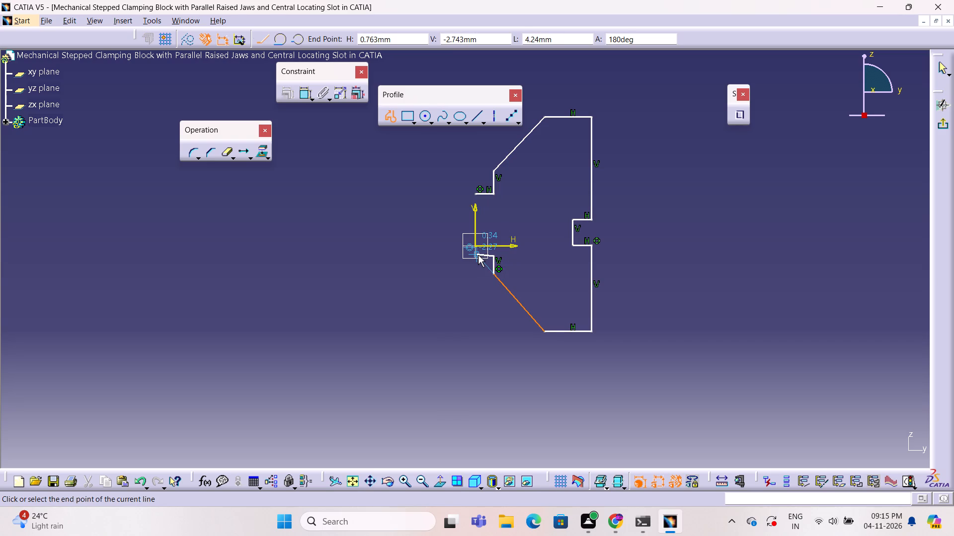
{"action": "left_click", "coordinate": [478, 255]}
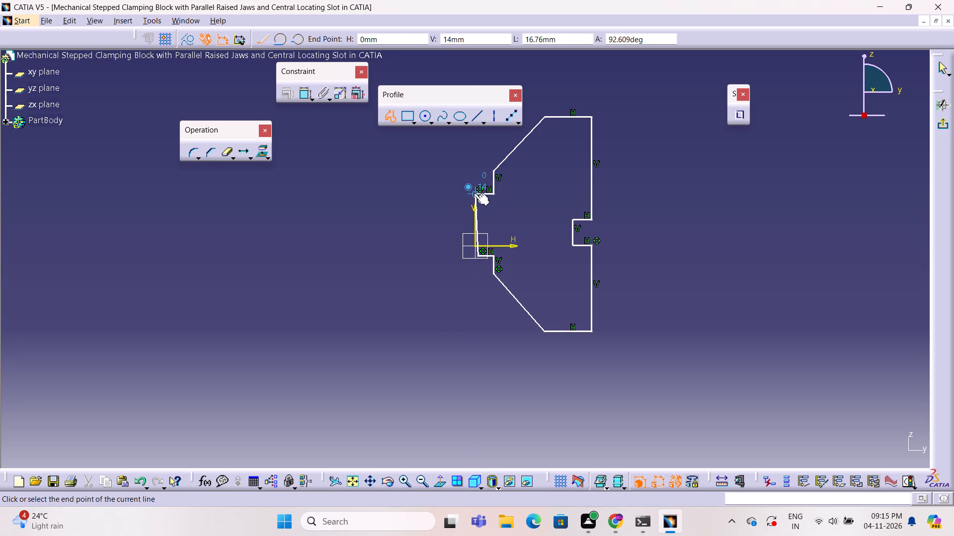
{"action": "left_click", "coordinate": [474, 191]}
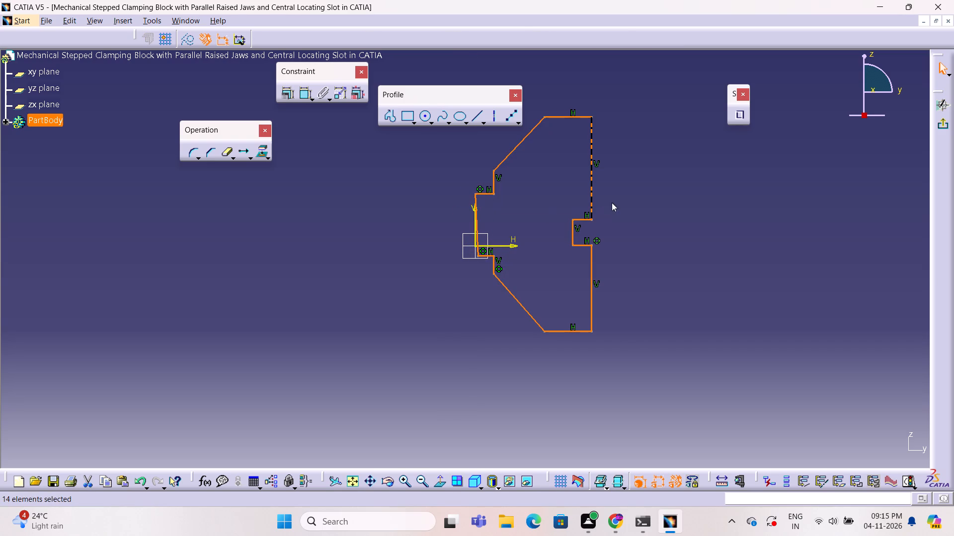
{"action": "key", "text": "Escape"}
{"action": "key", "text": "Escape"}
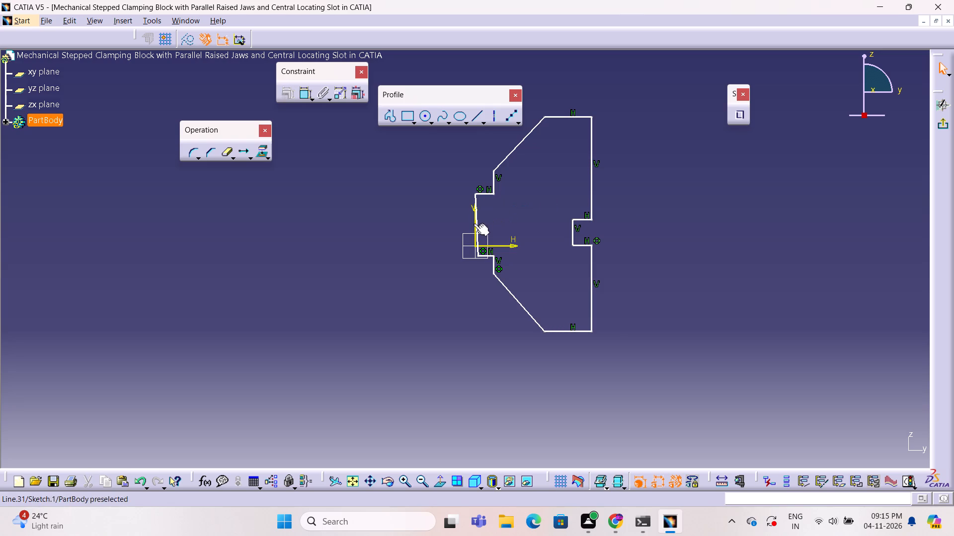
Apply a Vertical constraint to the profile's slightly tilted inner closing line along the V axis.
{"action": "left_click", "coordinate": [478, 221]}
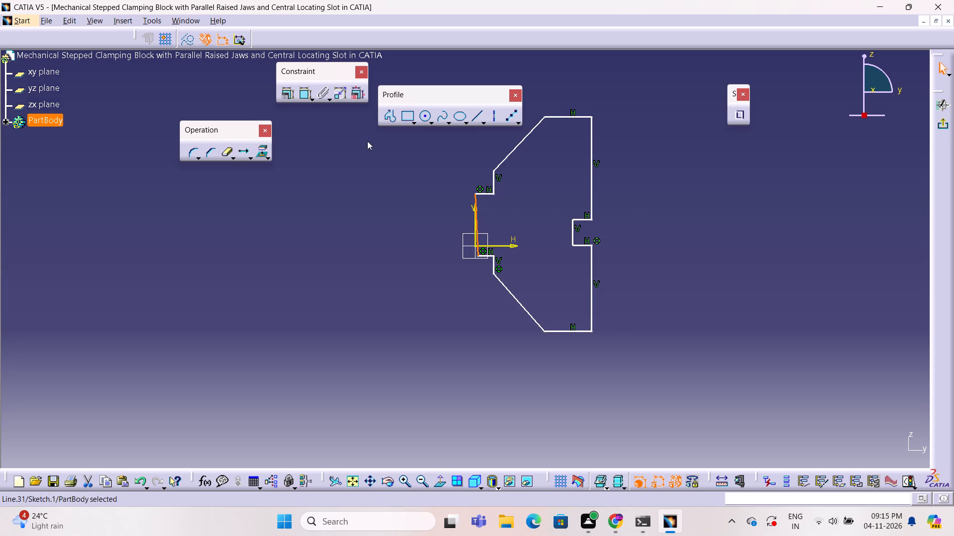
{"action": "left_click", "coordinate": [290, 91]}
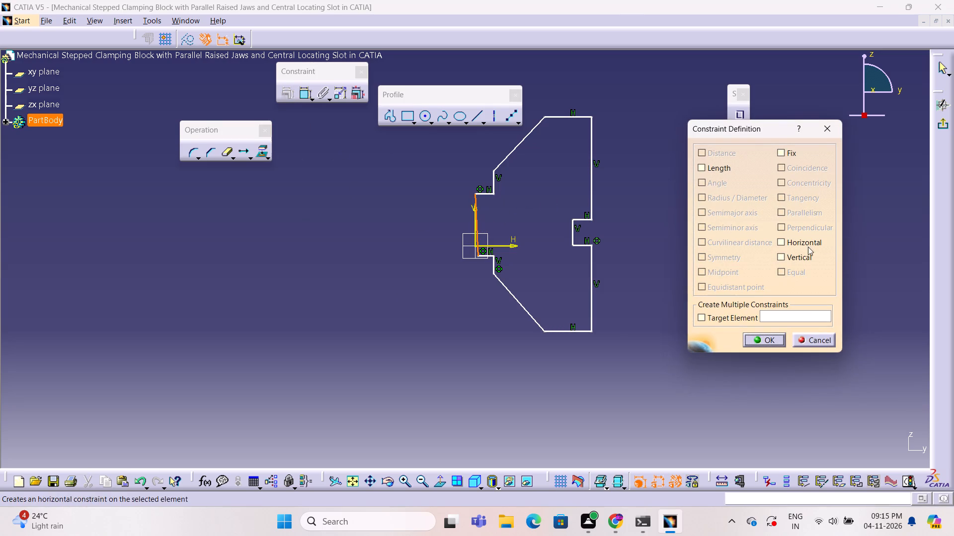
{"action": "left_click", "coordinate": [782, 254]}
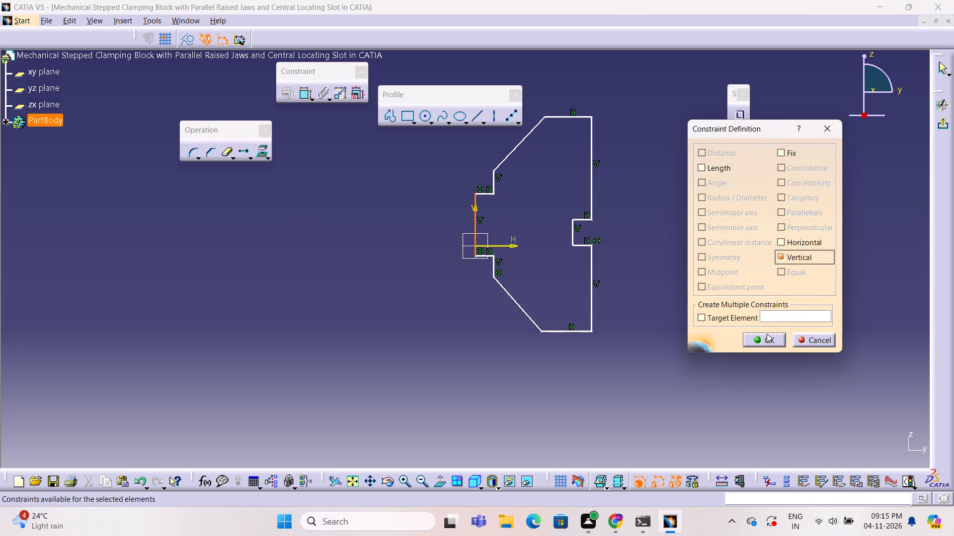
{"action": "left_click", "coordinate": [762, 342]}
{"action": "left_click", "coordinate": [669, 295]}
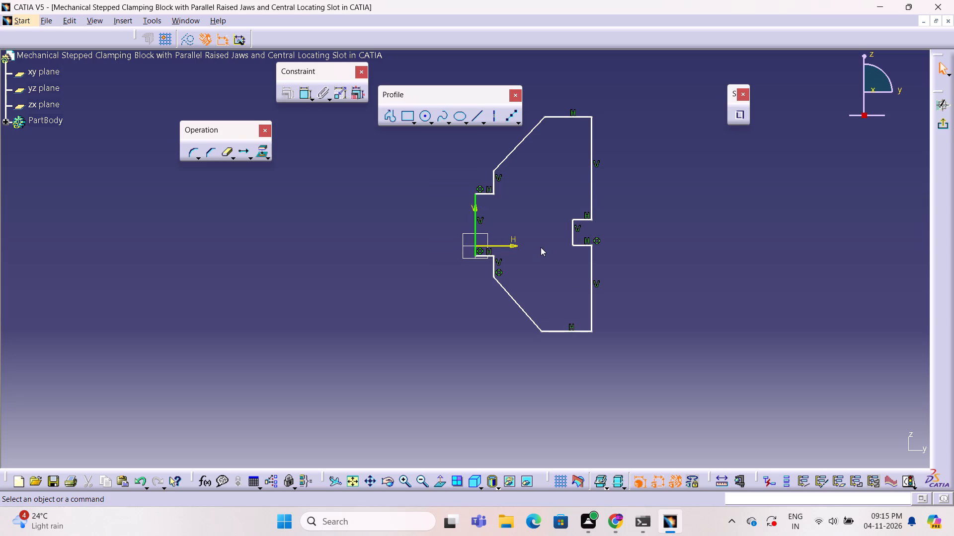
Shift the profile's inner vertical line slightly downward along the V axis.
{"action": "left_click_drag", "start_coordinate": [475, 224], "coordinate": [477, 234]}
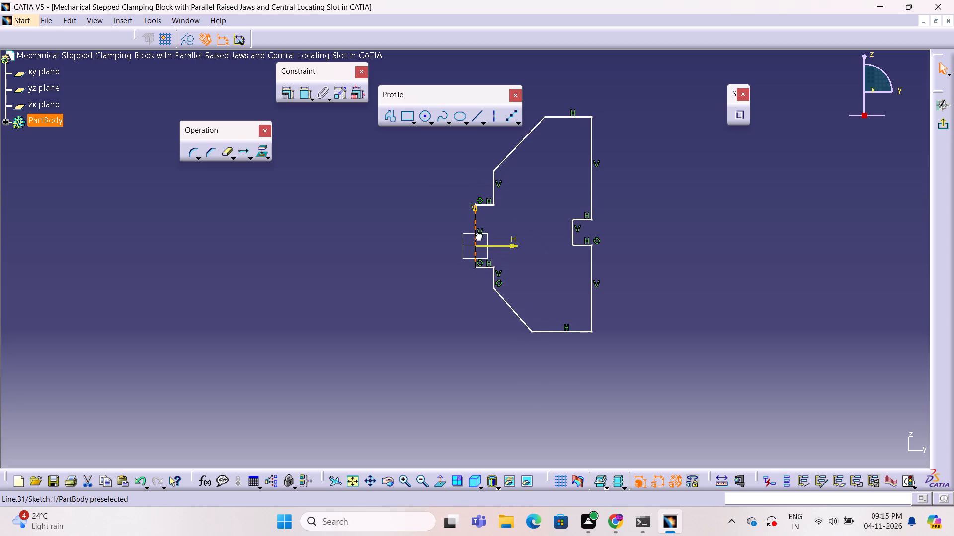
{"action": "left_click_drag", "start_coordinate": [477, 234], "coordinate": [477, 233]}
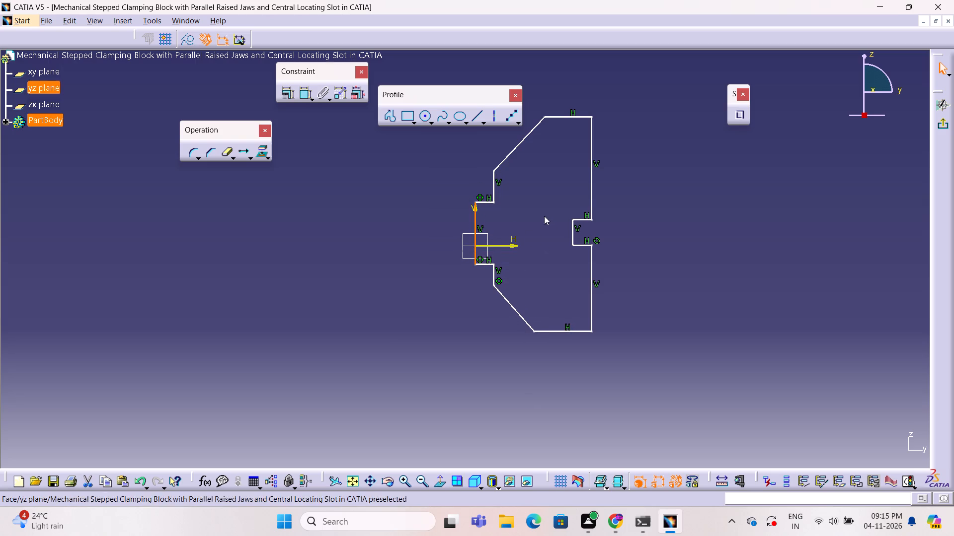
{"action": "left_click", "coordinate": [539, 209]}
Apply a Symmetry constraint to the two short inner horizontal lines about the H axis.
{"action": "left_click", "coordinate": [487, 202]}
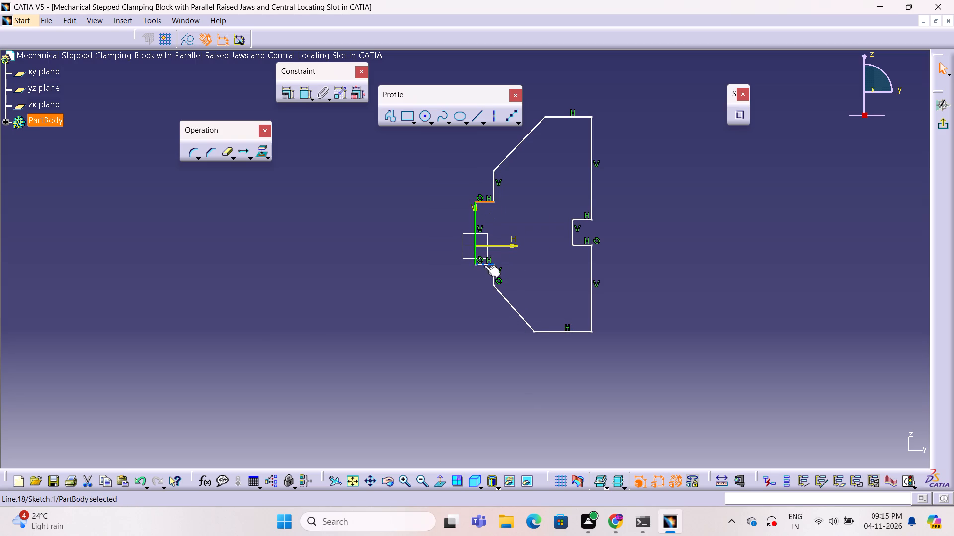
{"action": "left_click", "coordinate": [484, 265], "text": "ctrl"}
{"action": "left_click", "coordinate": [499, 245], "text": "ctrl"}
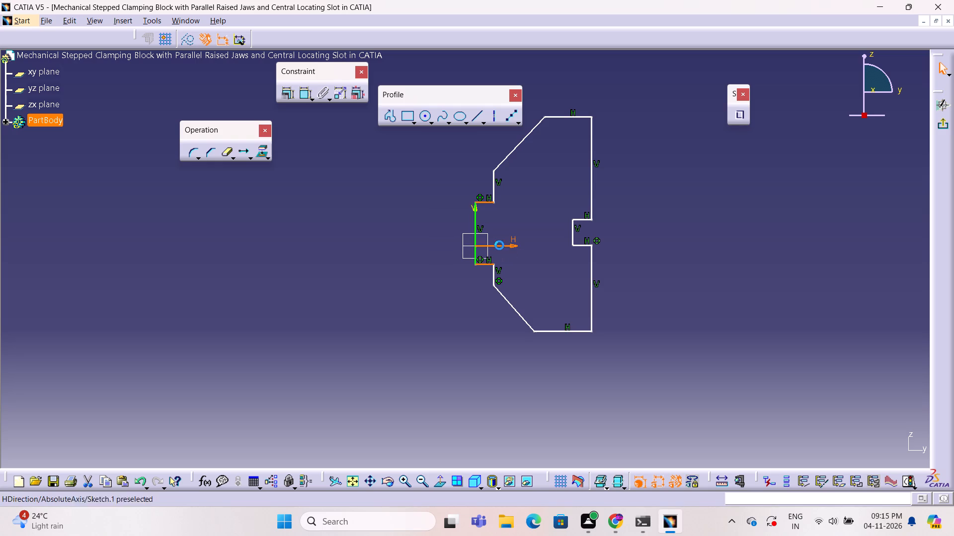
{"action": "left_click", "coordinate": [290, 92]}
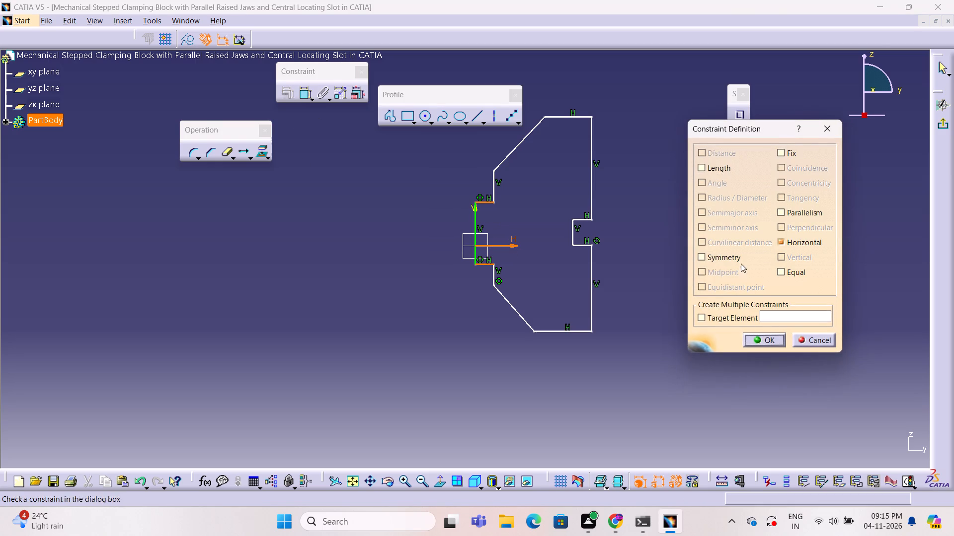
{"action": "left_click", "coordinate": [699, 261]}
{"action": "left_click", "coordinate": [768, 341]}
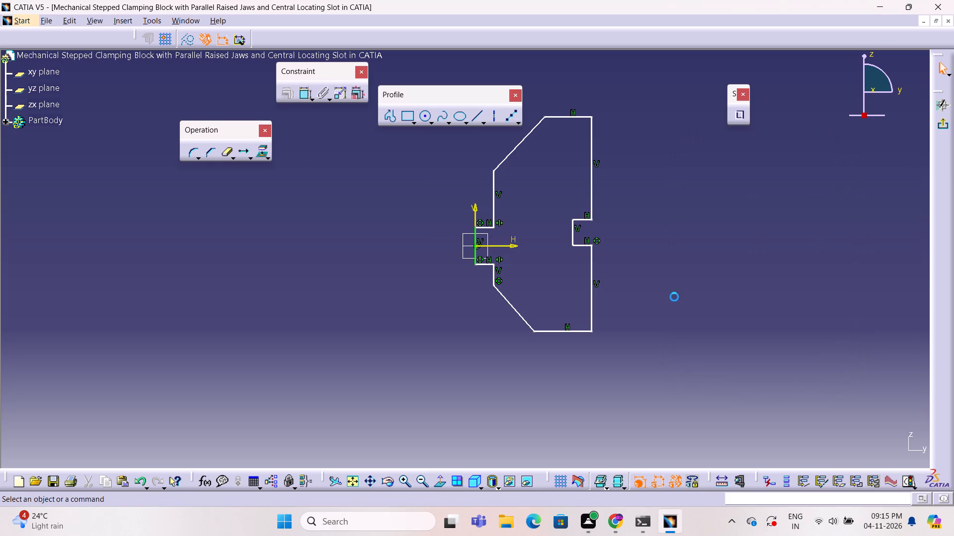
Dimension the profile's overall height between its top and bottom horizontal lines and set it to 60 mm.
{"action": "left_click", "coordinate": [671, 294]}
{"action": "middle_click_drag", "start_coordinate": [552, 285], "coordinate": [586, 246], "text": "ctrl"}
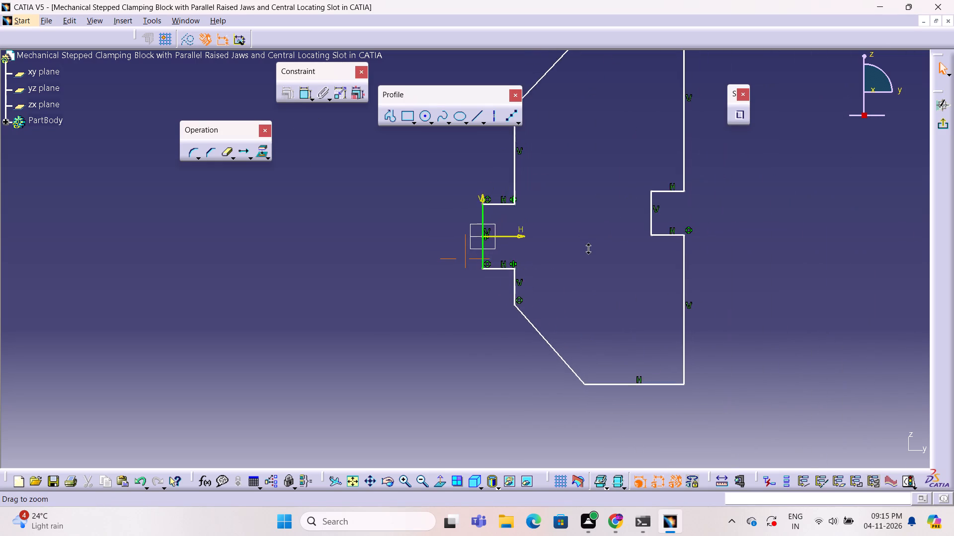
{"action": "middle_click_drag", "start_coordinate": [586, 246], "coordinate": [581, 265], "text": "ctrl"}
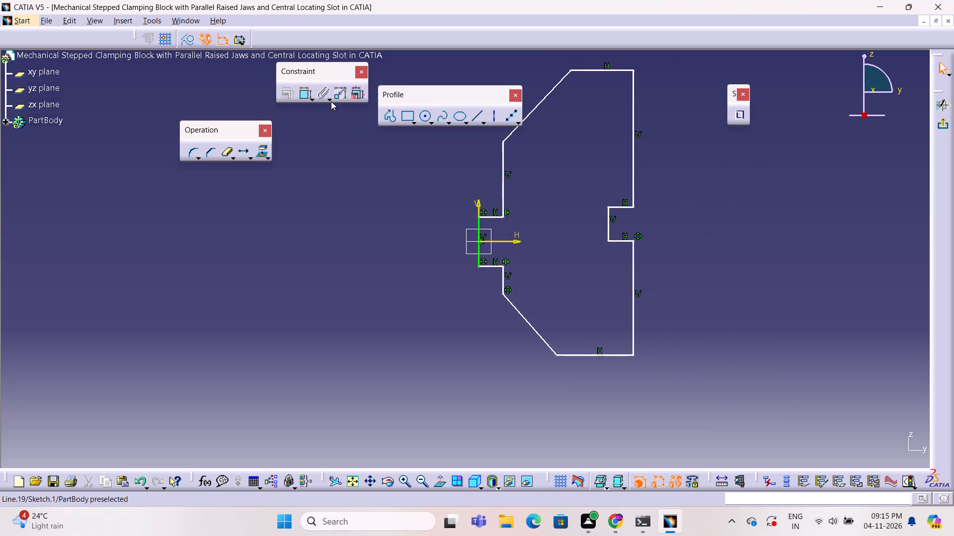
{"action": "left_click", "coordinate": [304, 94]}
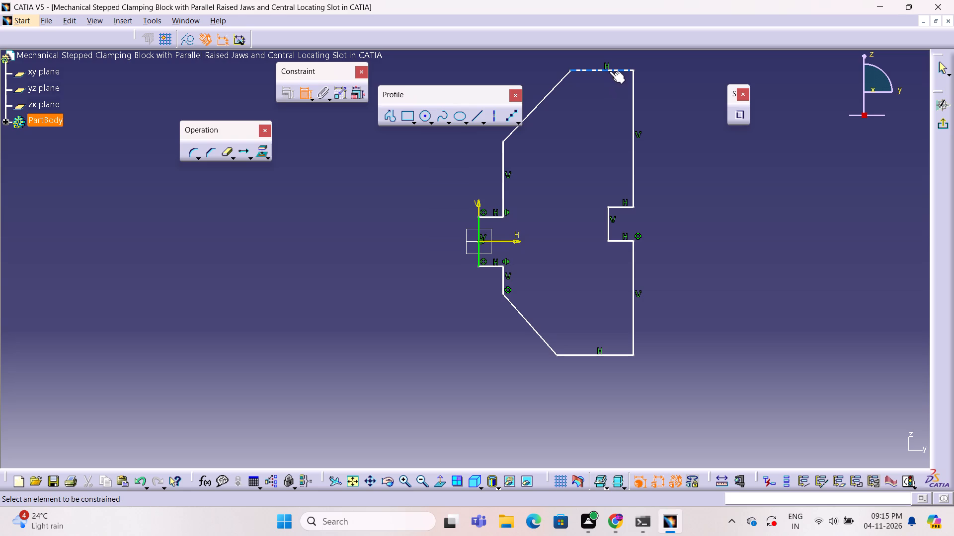
{"action": "left_click", "coordinate": [609, 69]}
{"action": "left_click", "coordinate": [601, 355]}
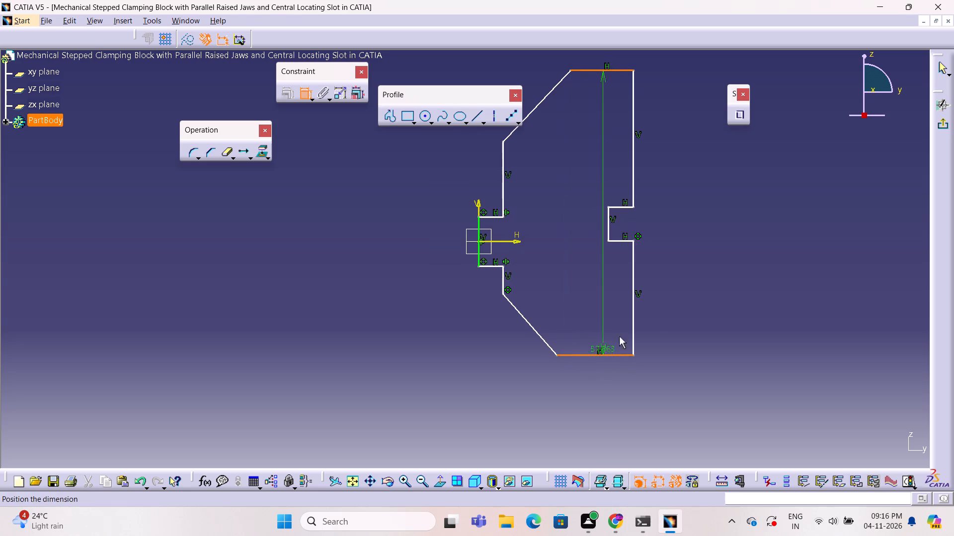
{"action": "left_click", "coordinate": [721, 253]}
{"action": "double_click", "coordinate": [722, 245]}
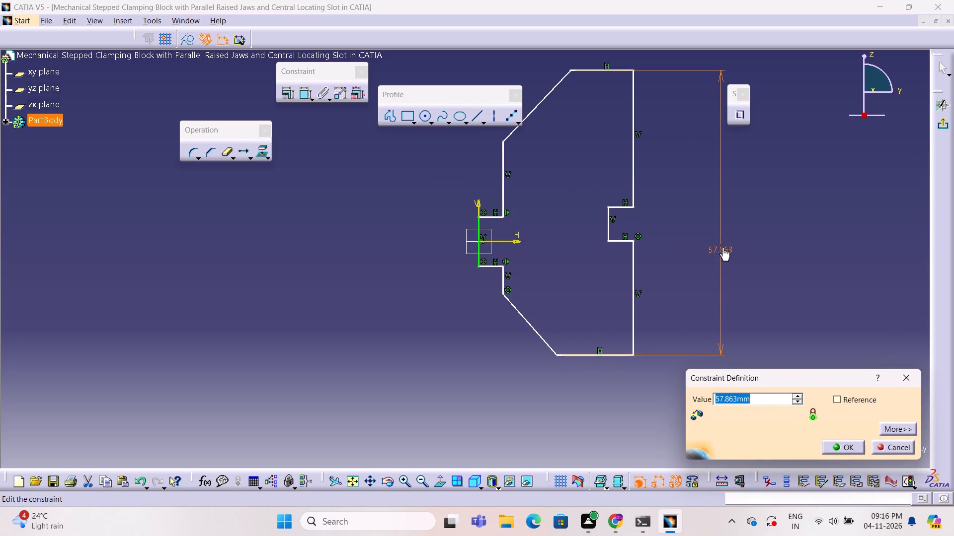
{"action": "type", "text": "60"}
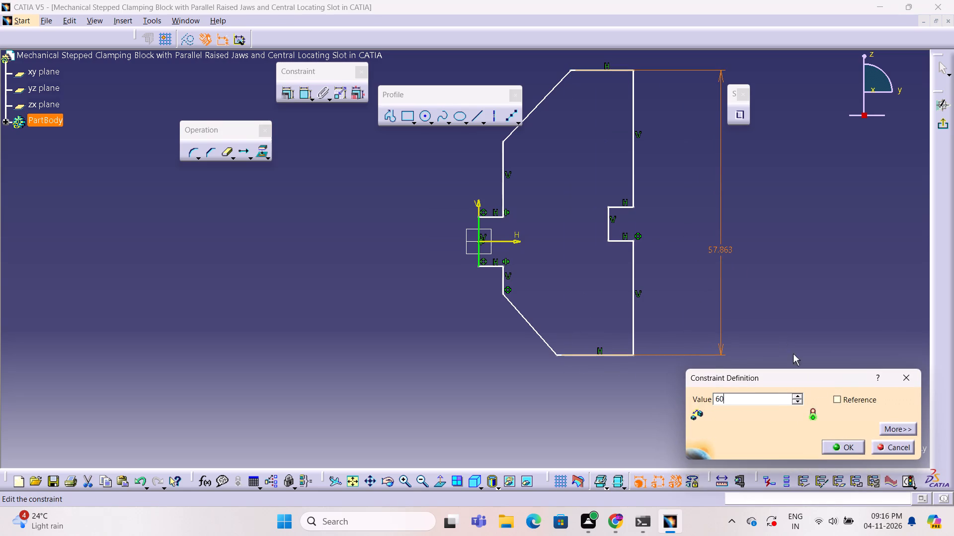
{"action": "left_click", "coordinate": [841, 450]}
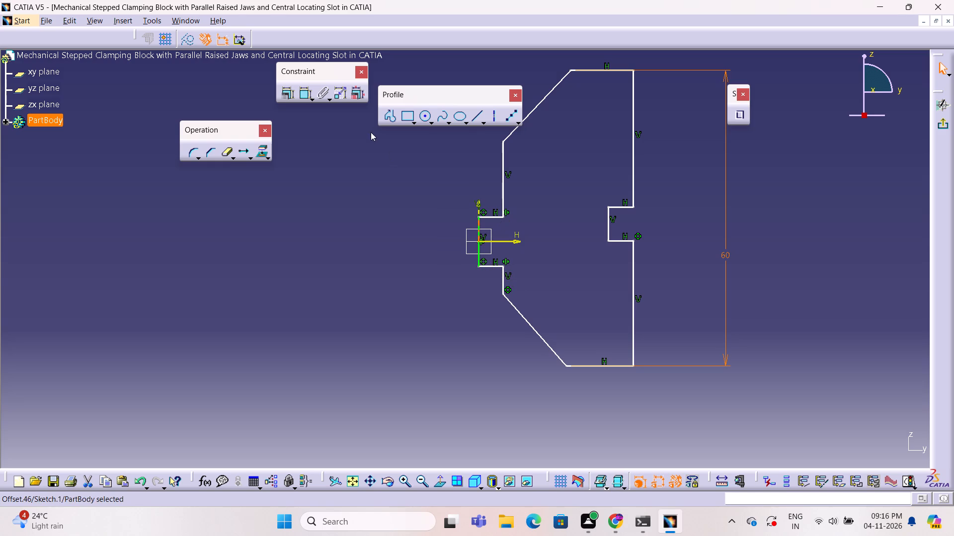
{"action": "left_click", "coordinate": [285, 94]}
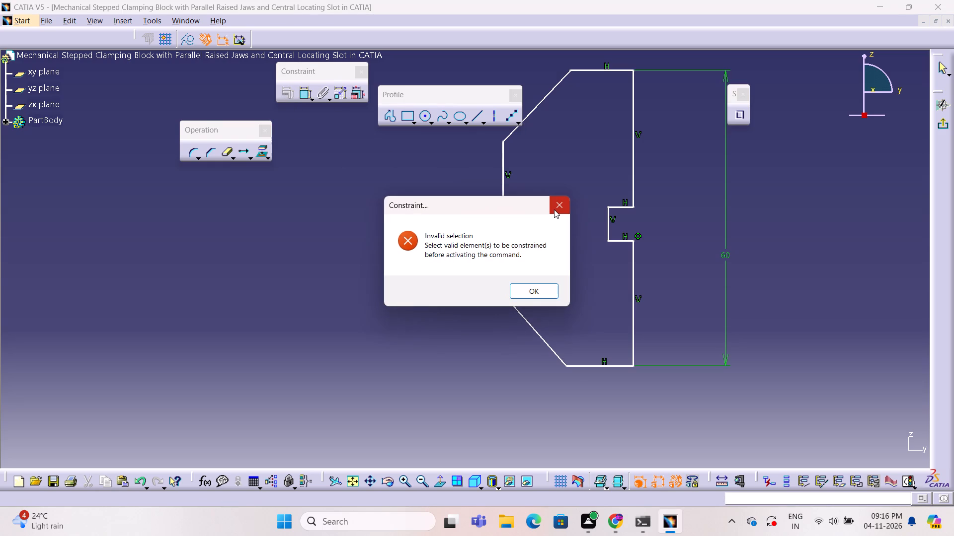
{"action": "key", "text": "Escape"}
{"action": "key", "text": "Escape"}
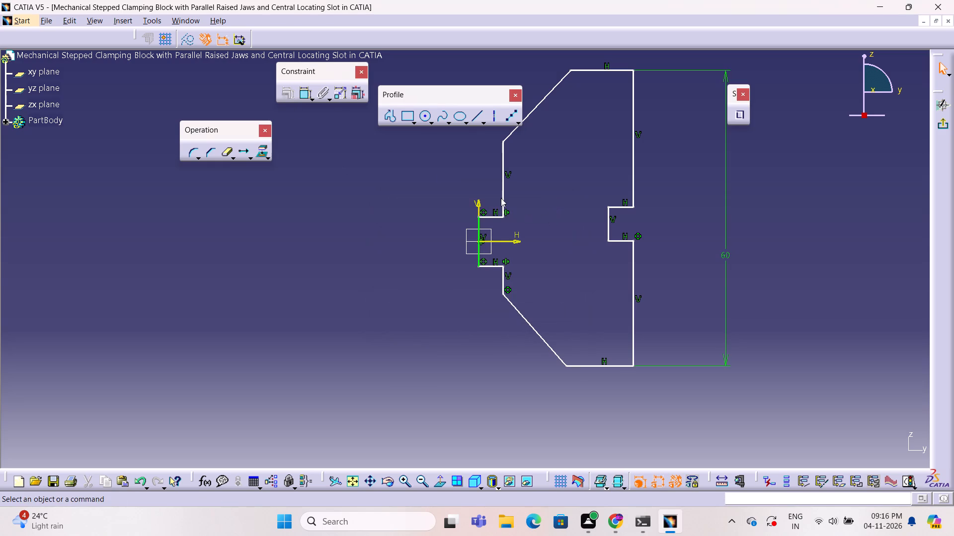
Dimension the length of the upper short inner horizontal line and set it to 5 mm.
{"action": "left_click", "coordinate": [304, 96]}
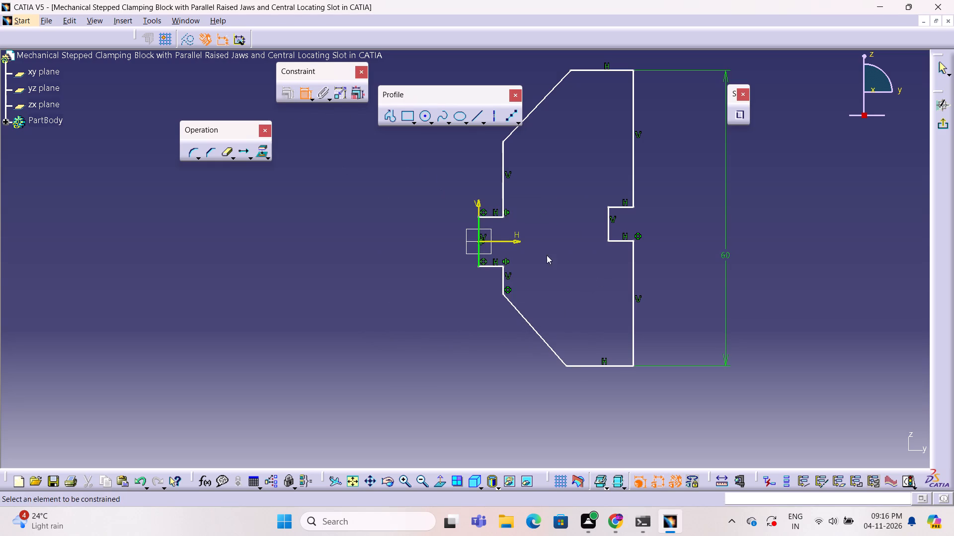
{"action": "left_click", "coordinate": [493, 217]}
{"action": "left_click", "coordinate": [489, 187]}
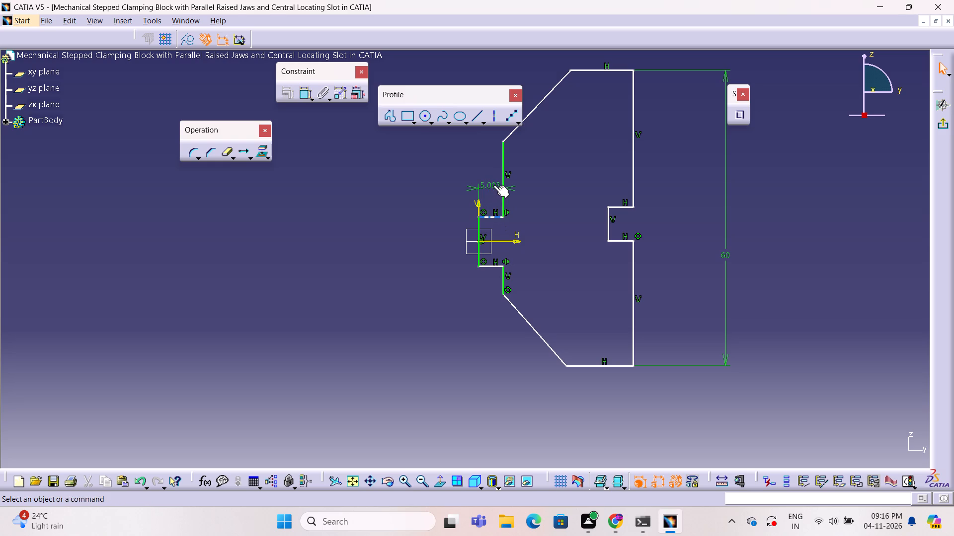
{"action": "double_click", "coordinate": [493, 185]}
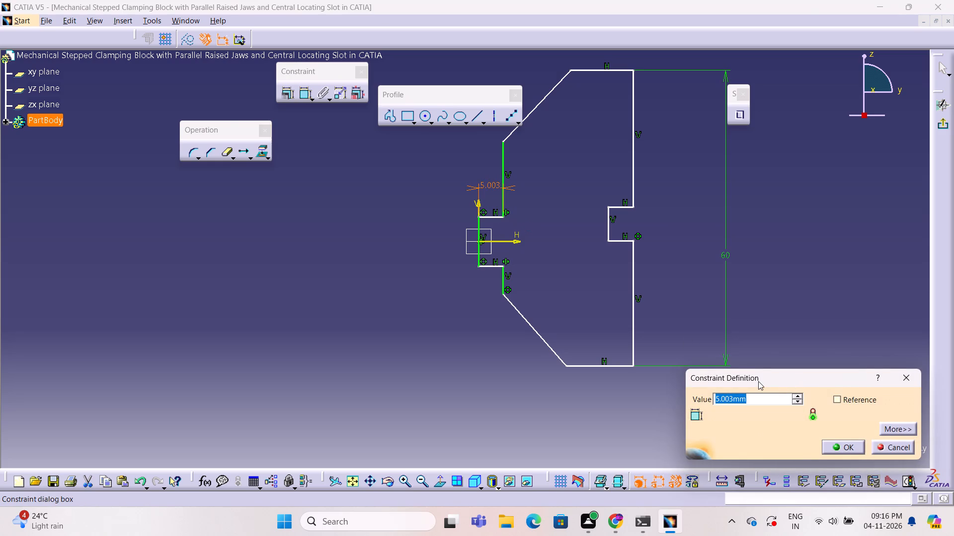
{"action": "key", "text": "5"}
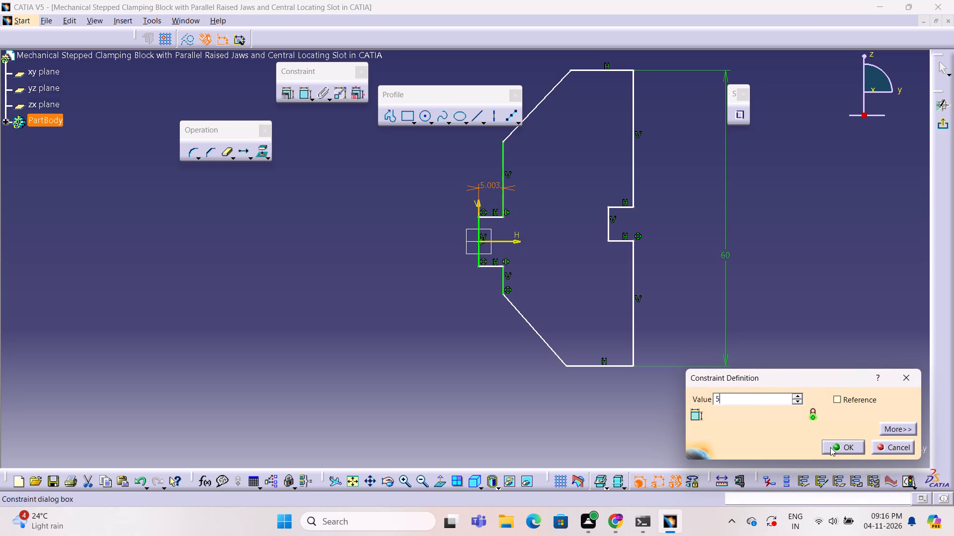
{"action": "left_click", "coordinate": [830, 447]}
{"action": "left_click", "coordinate": [667, 307]}
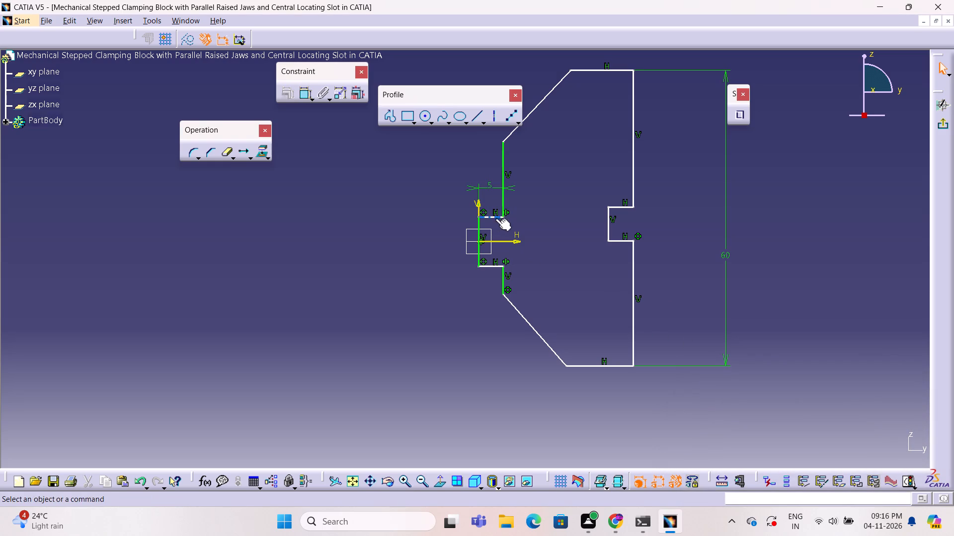
Apply an Equal constraint to the two short inner horizontal lines beside the V axis.
{"action": "left_click", "coordinate": [495, 216]}
{"action": "left_click", "coordinate": [495, 266], "text": "ctrl"}
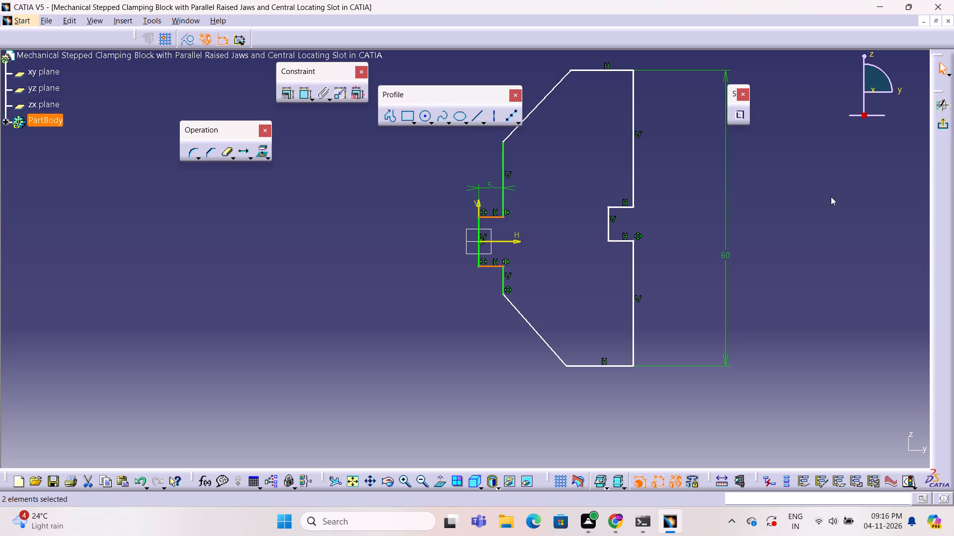
{"action": "left_click", "coordinate": [289, 93]}
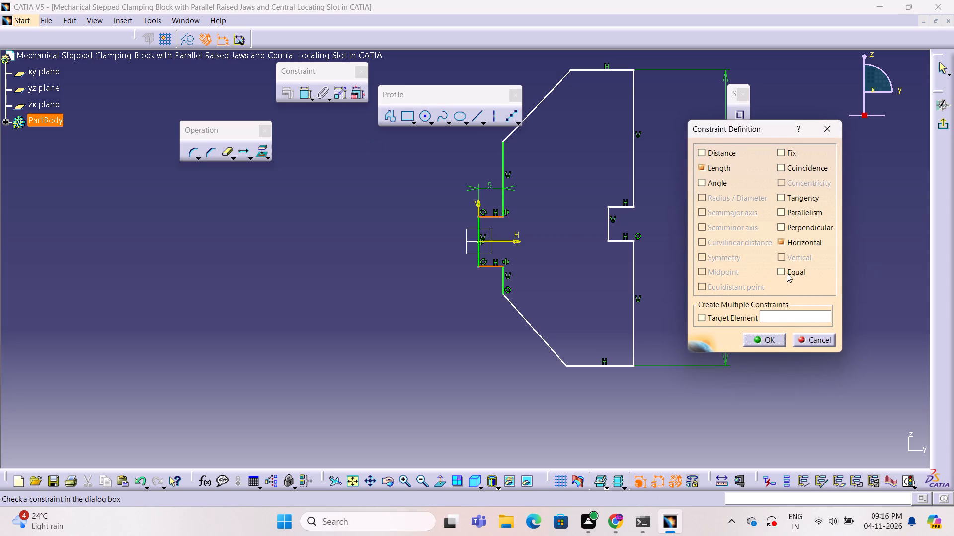
{"action": "left_click", "coordinate": [785, 271]}
{"action": "left_click", "coordinate": [778, 338]}
{"action": "left_click", "coordinate": [696, 268]}
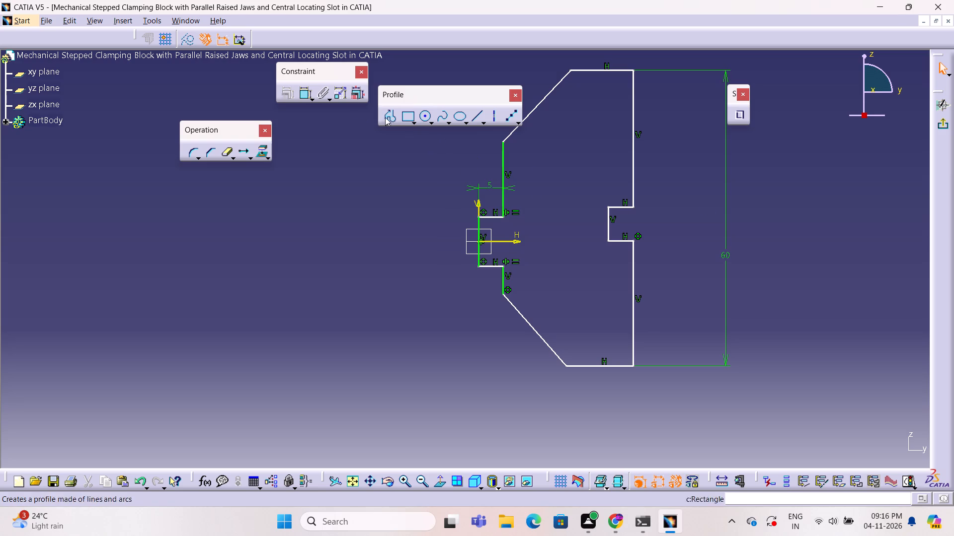
Dimension the length of the outer vertical line below the slot and set it to 25 mm.
{"action": "left_click", "coordinate": [302, 97]}
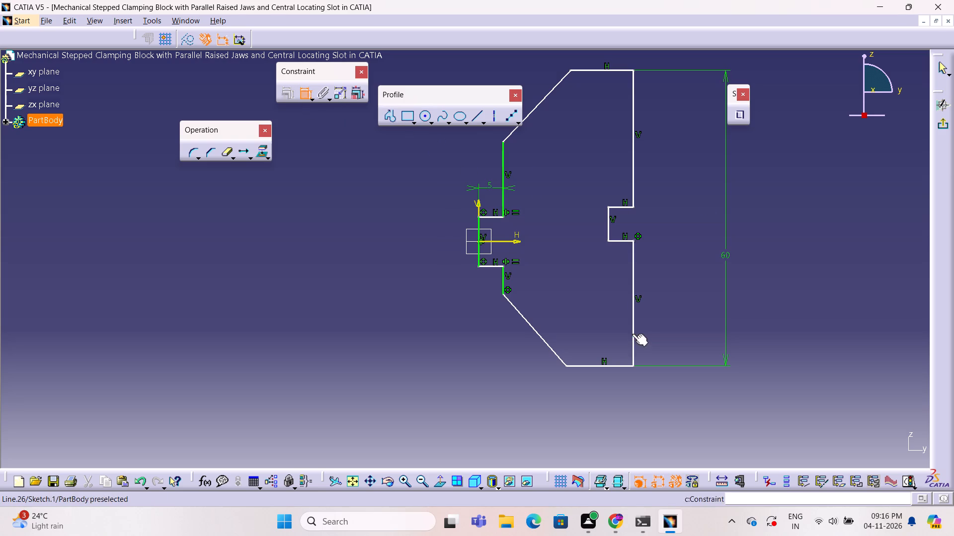
{"action": "left_click", "coordinate": [632, 333]}
{"action": "left_click", "coordinate": [684, 310]}
{"action": "double_click", "coordinate": [686, 308]}
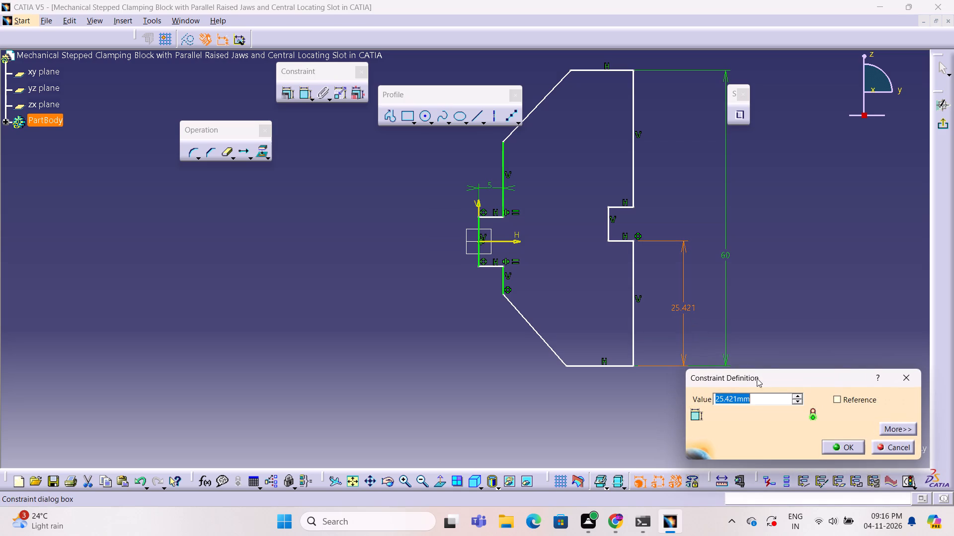
{"action": "type", "text": "25"}
{"action": "left_click", "coordinate": [840, 445]}
{"action": "left_click", "coordinate": [780, 369]}
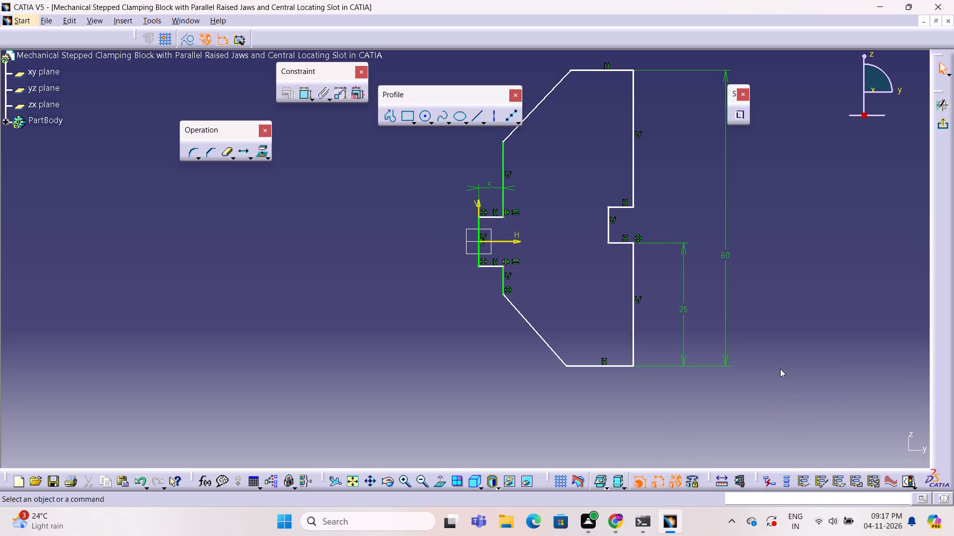
Apply an Equal constraint to the outer vertical lines above and below the slot.
{"action": "left_click", "coordinate": [634, 158]}
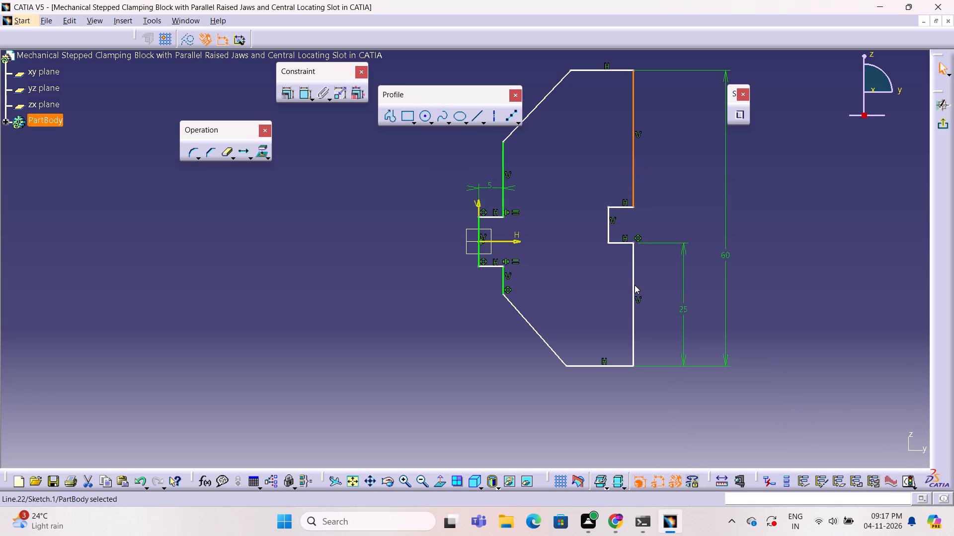
{"action": "left_click", "coordinate": [633, 286], "text": "ctrl"}
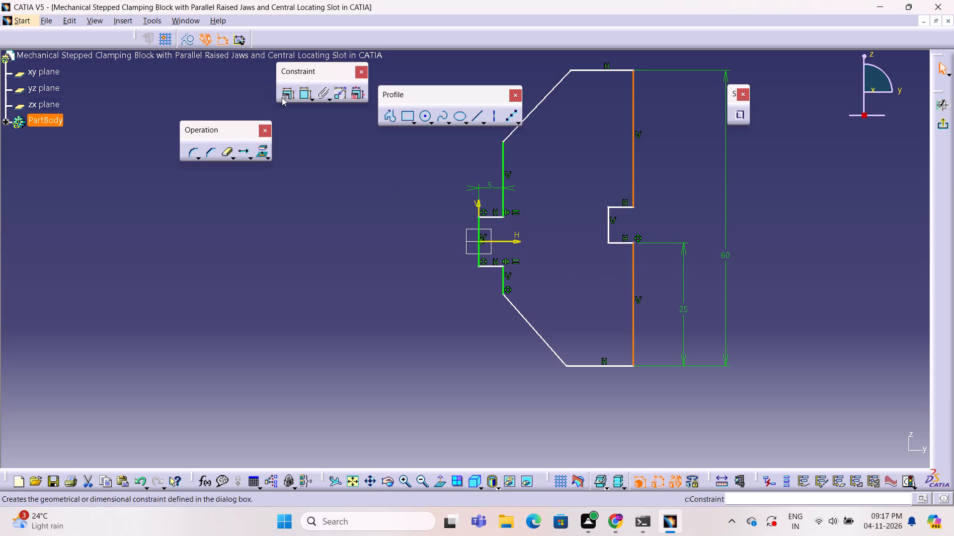
{"action": "left_click", "coordinate": [282, 97]}
{"action": "left_click", "coordinate": [782, 271]}
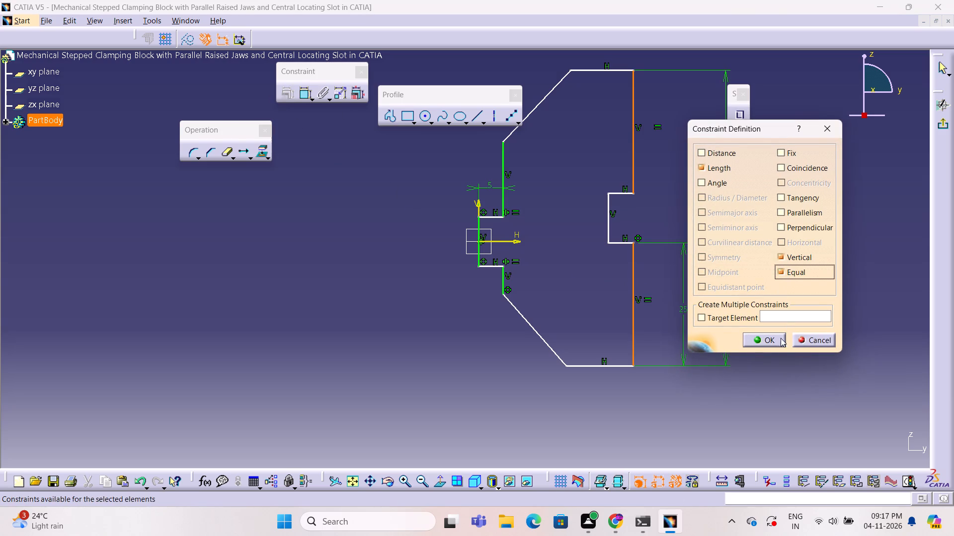
{"action": "left_click", "coordinate": [773, 342]}
{"action": "left_click", "coordinate": [817, 326]}
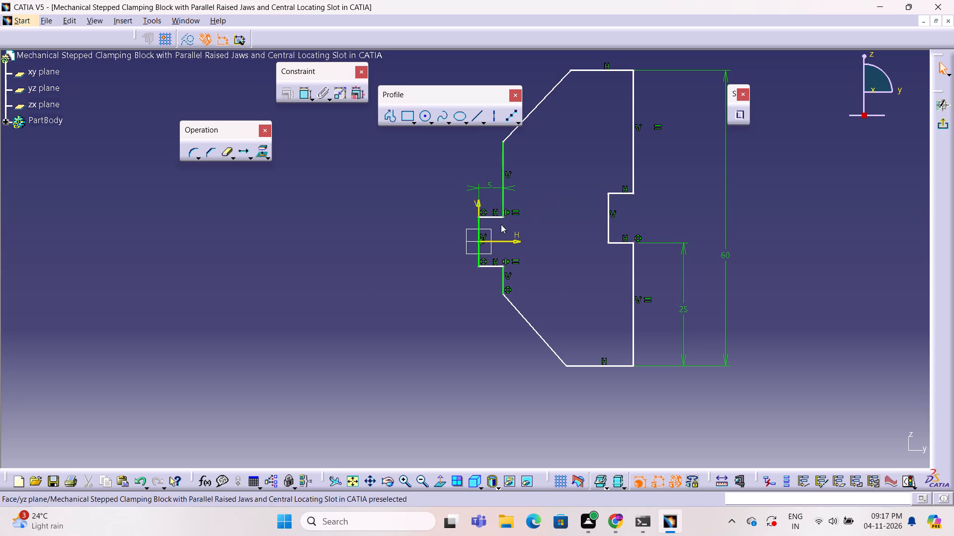
Dimension the length of the lower short inner vertical line, below the H axis, and set it to 5 mm.
{"action": "left_click", "coordinate": [304, 95]}
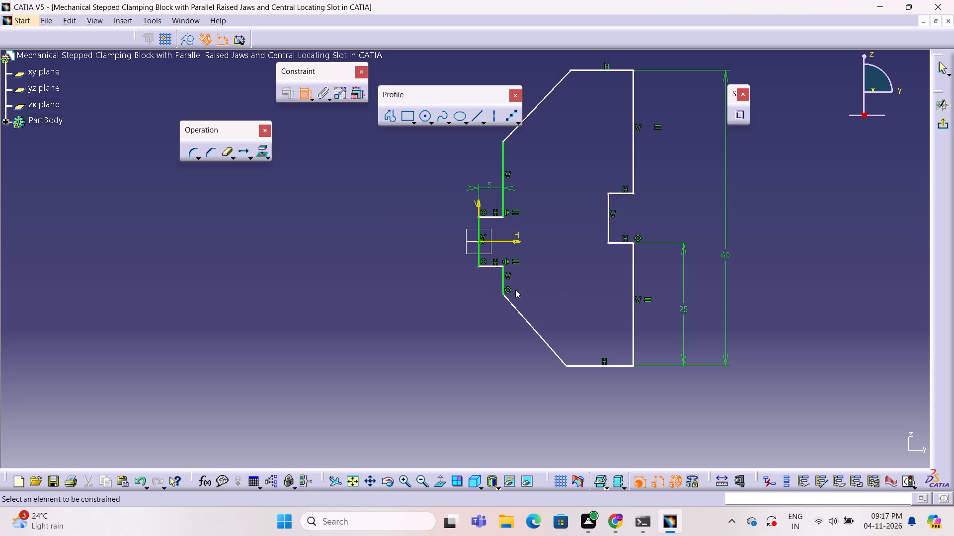
{"action": "left_click", "coordinate": [502, 281]}
{"action": "left_click", "coordinate": [542, 285]}
{"action": "double_click", "coordinate": [543, 282]}
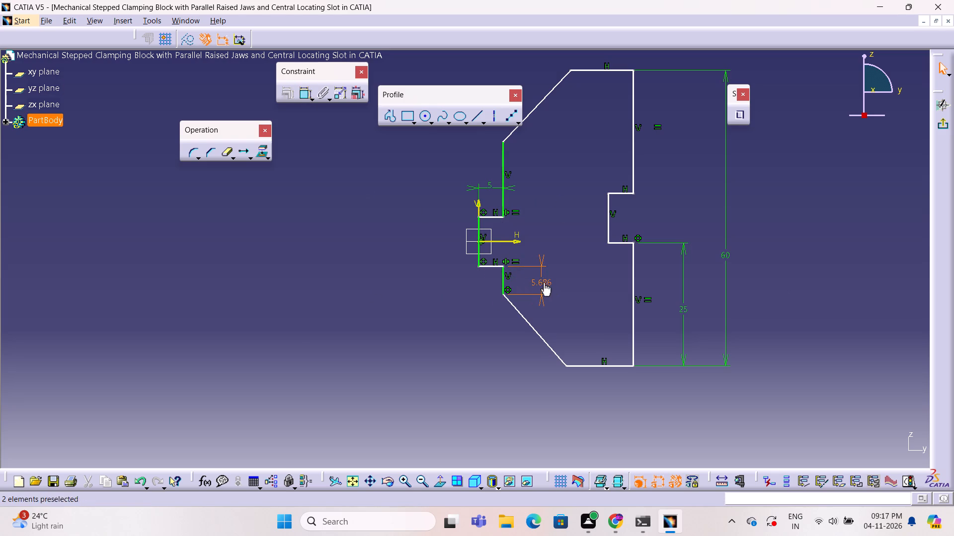
{"action": "key", "text": "5"}
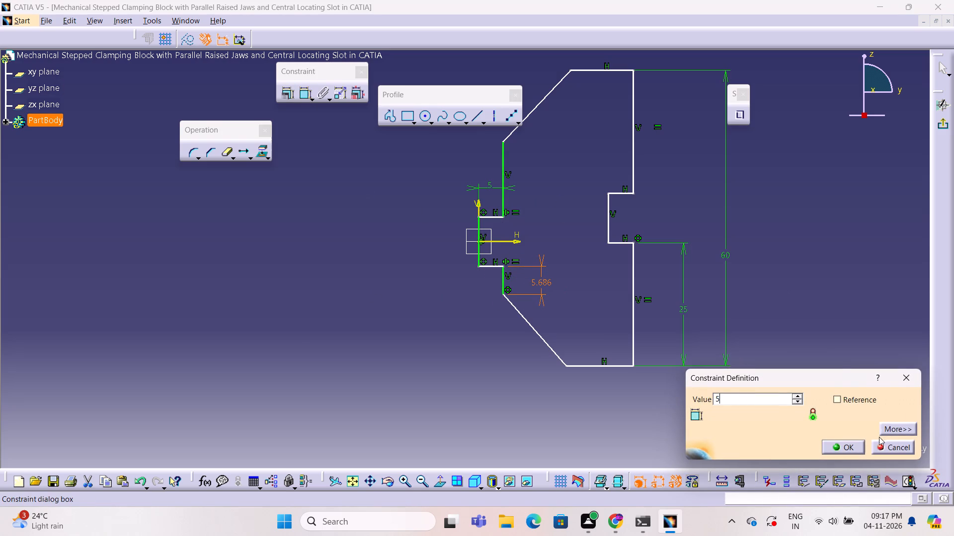
{"action": "left_click", "coordinate": [855, 445]}
{"action": "left_click", "coordinate": [746, 359]}
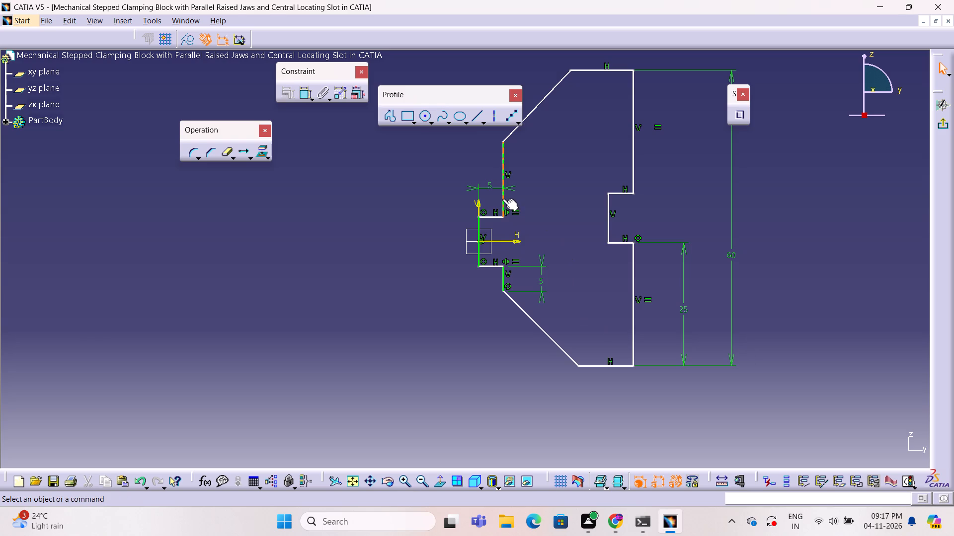
Apply an Equal constraint to the inner vertical lines above and below the H axis.
{"action": "left_click", "coordinate": [502, 198]}
{"action": "left_click", "coordinate": [502, 279], "text": "ctrl"}
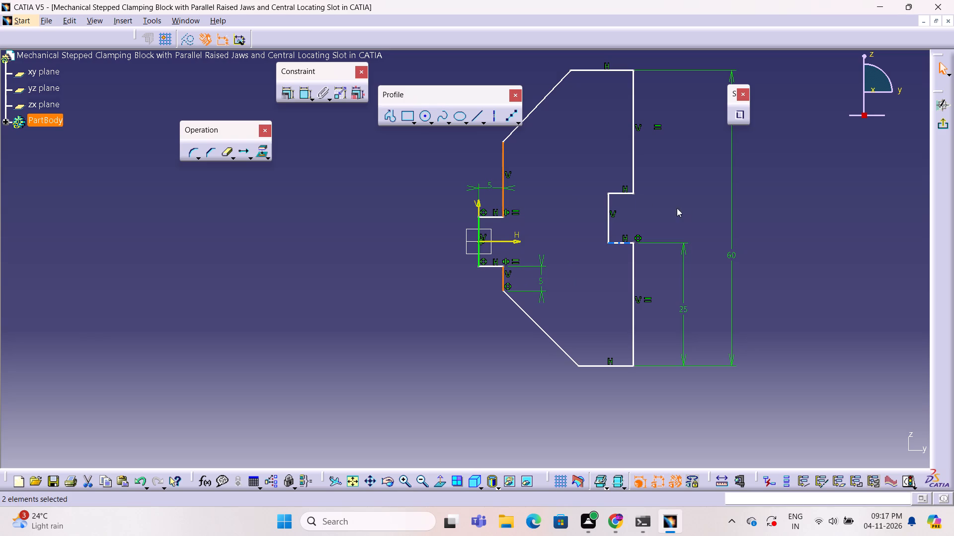
{"action": "left_click", "coordinate": [281, 97]}
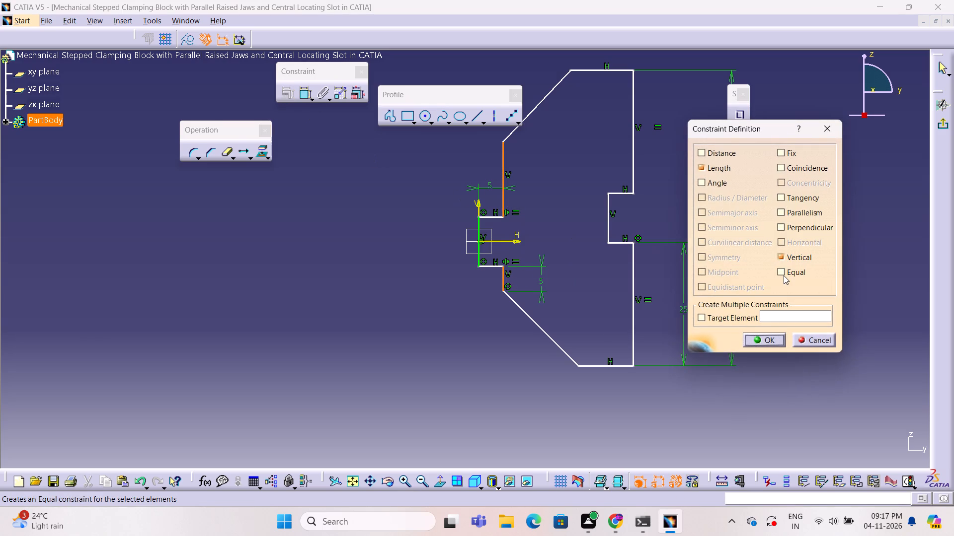
{"action": "left_click", "coordinate": [784, 274]}
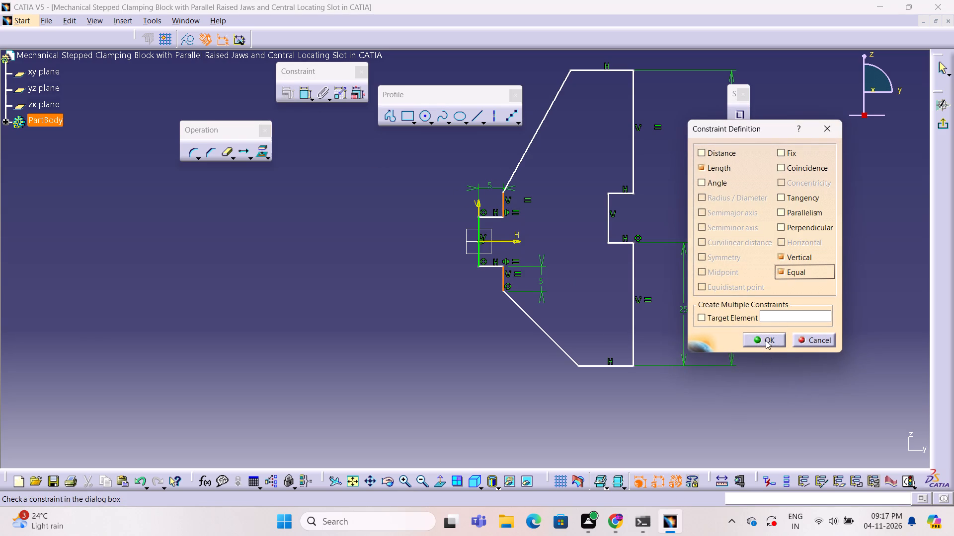
{"action": "left_click", "coordinate": [766, 339]}
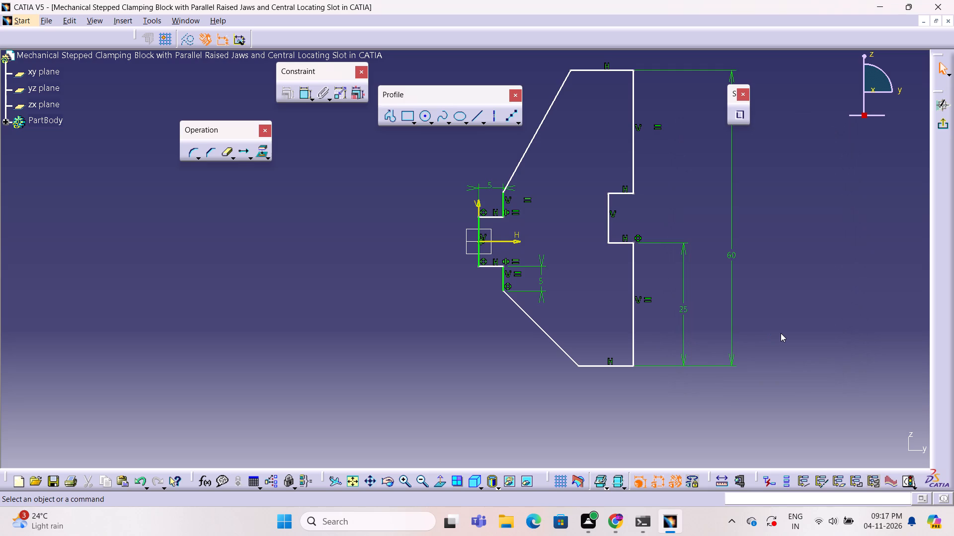
{"action": "left_click", "coordinate": [799, 329]}
Dimension the length of the top horizontal line, set it to 15 mm, and place the dimension above the profile.
{"action": "left_click", "coordinate": [309, 94]}
{"action": "left_click", "coordinate": [331, 145]}
{"action": "left_click", "coordinate": [303, 95]}
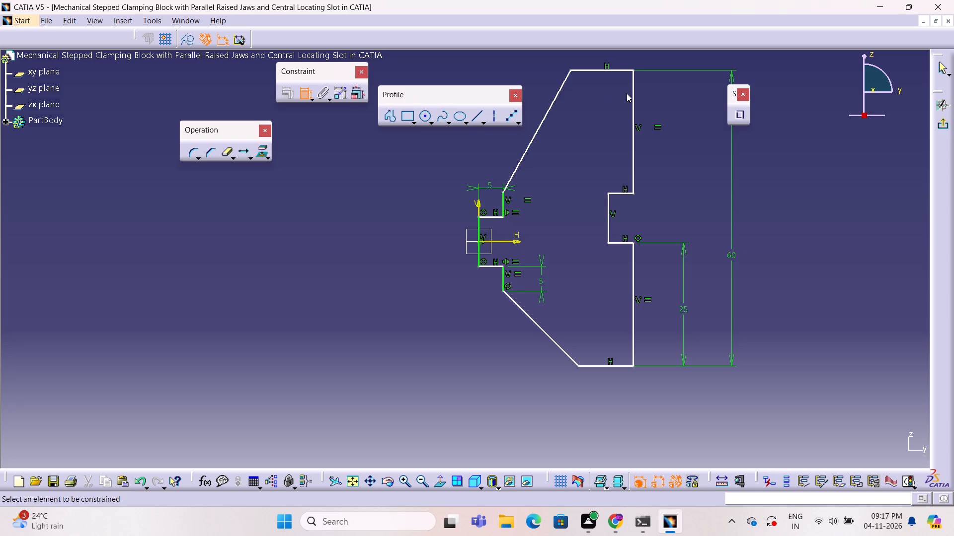
{"action": "left_click", "coordinate": [613, 70]}
{"action": "left_click", "coordinate": [609, 50]}
{"action": "middle_click_drag", "start_coordinate": [608, 49], "coordinate": [603, 137]}
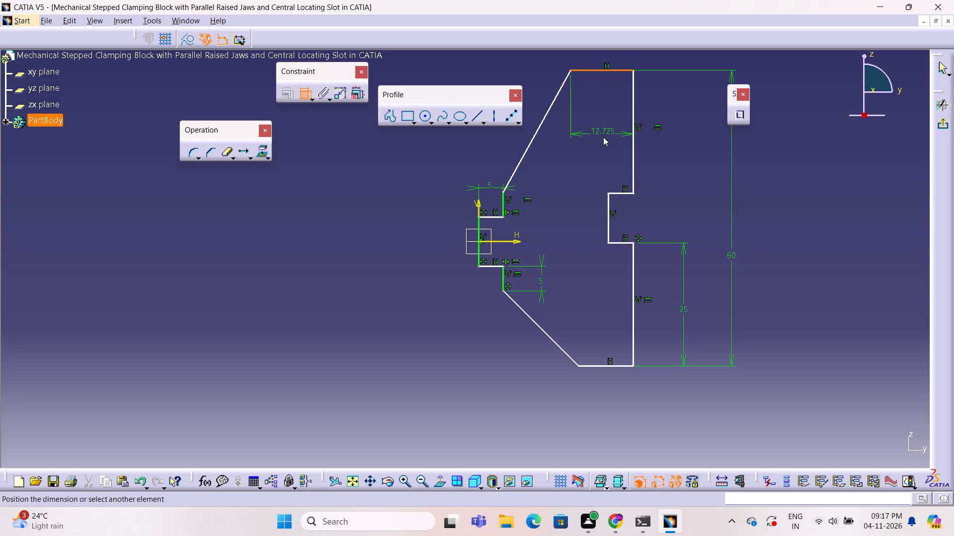
{"action": "middle_click_drag", "start_coordinate": [603, 137], "coordinate": [600, 134]}
{"action": "left_click", "coordinate": [590, 114]}
{"action": "double_click", "coordinate": [593, 112]}
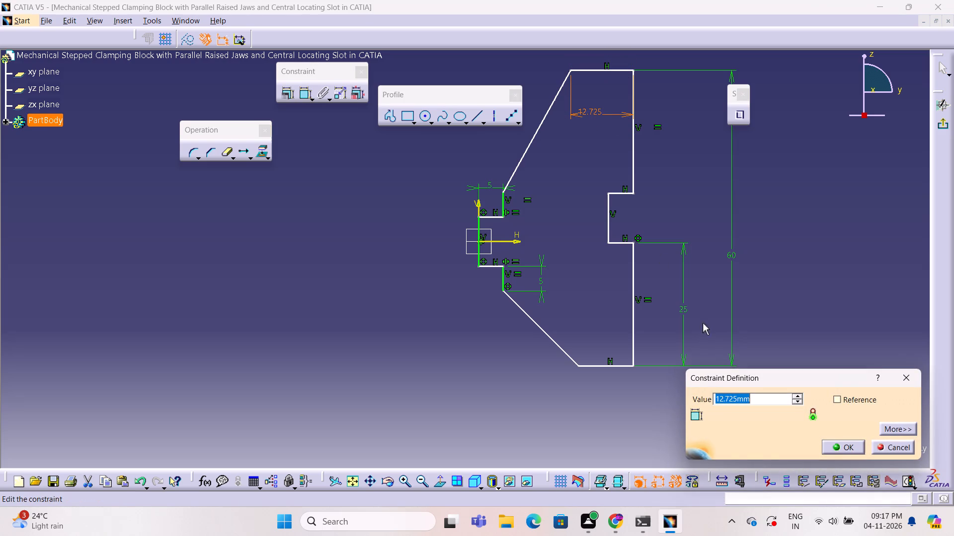
{"action": "key", "text": "1"}
{"action": "key", "text": "5"}
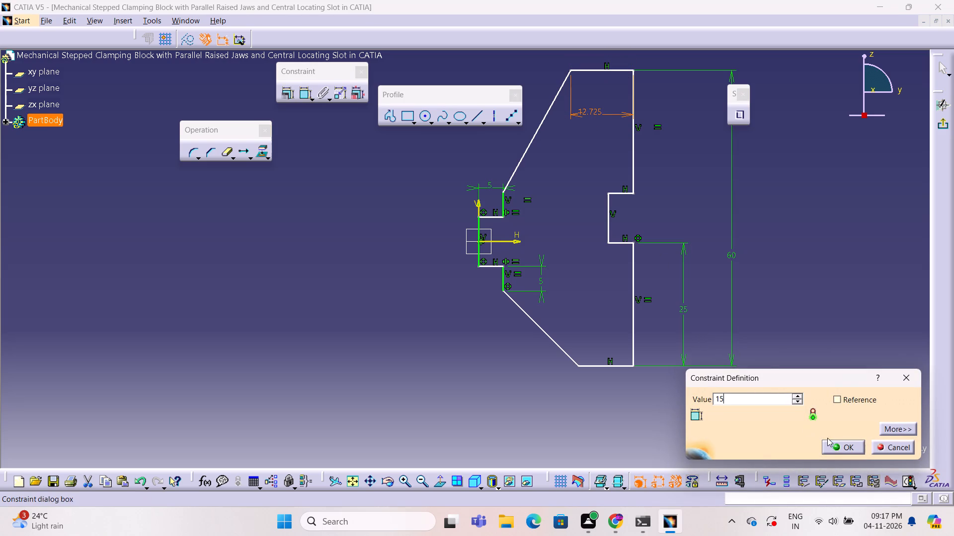
{"action": "left_click", "coordinate": [831, 440]}
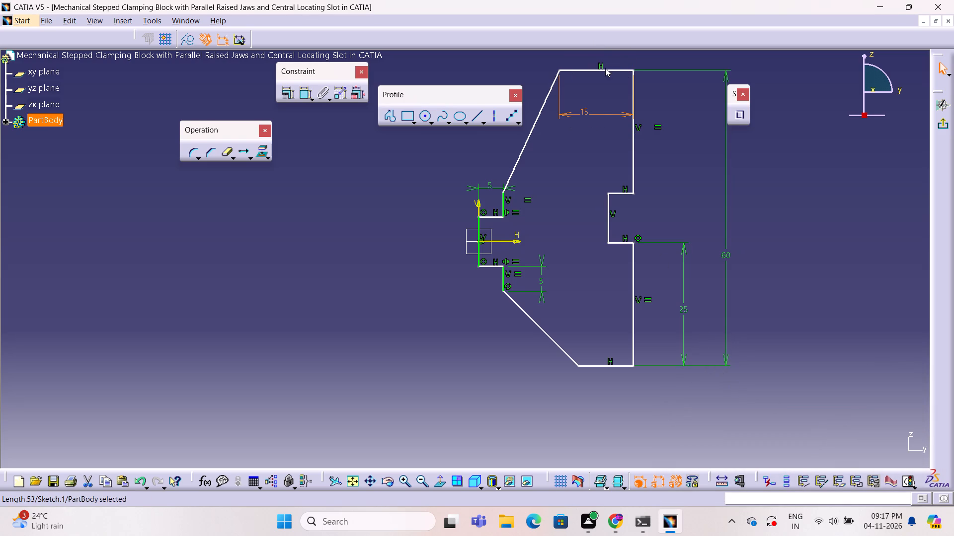
{"action": "left_click_drag", "start_coordinate": [602, 115], "coordinate": [595, 42]}
{"action": "left_click", "coordinate": [578, 140]}
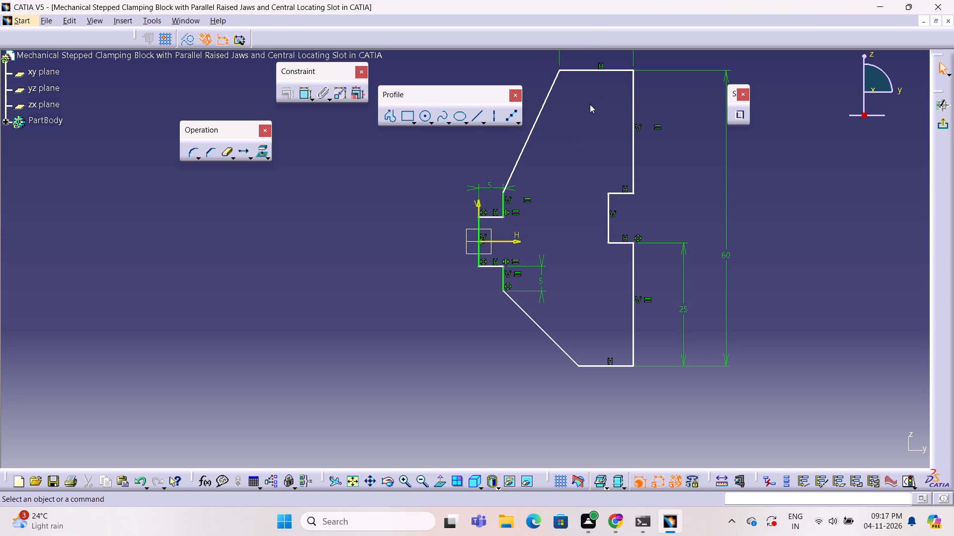
Apply an Equal constraint to the top and bottom horizontal lines of the profile.
{"action": "left_click", "coordinate": [593, 69]}
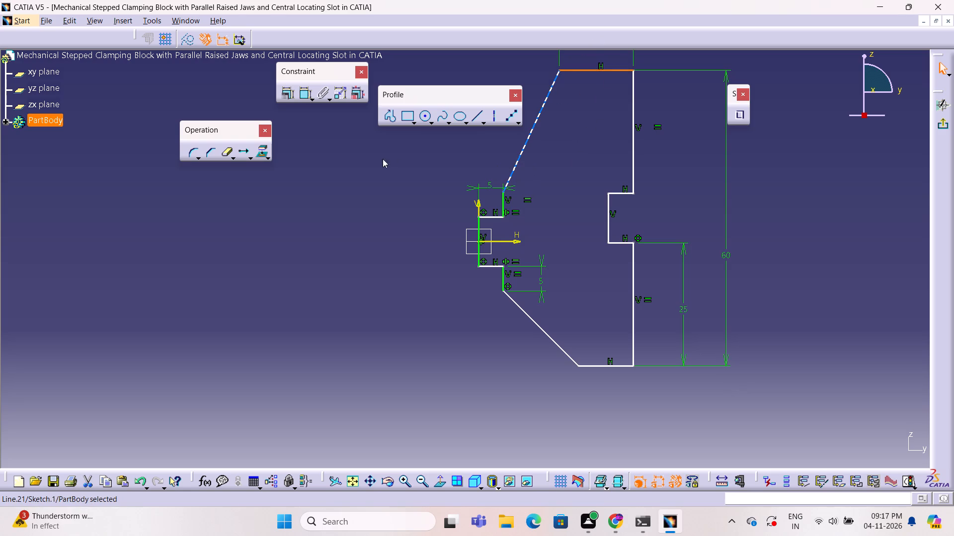
{"action": "left_click", "coordinate": [599, 366], "text": "ctrl"}
{"action": "left_click", "coordinate": [286, 98]}
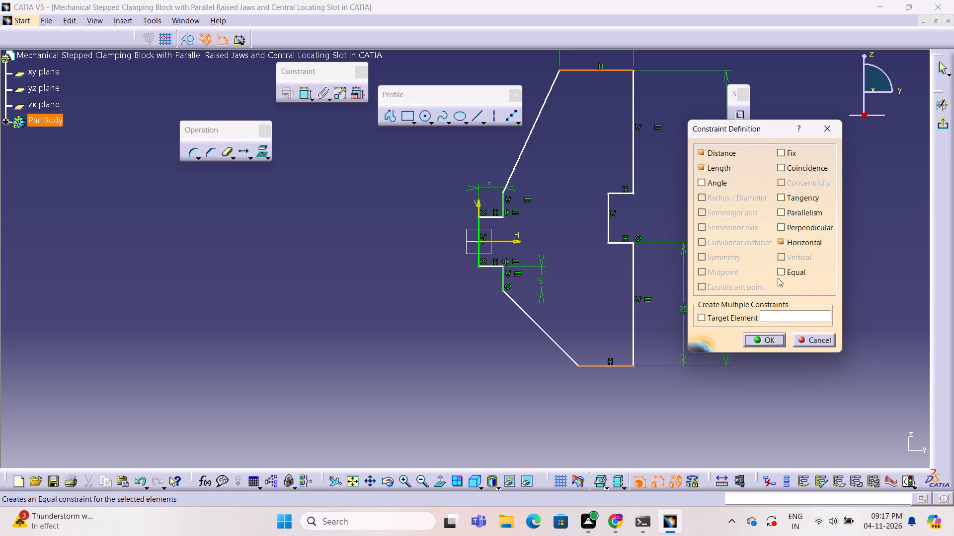
{"action": "left_click", "coordinate": [781, 272]}
{"action": "left_click", "coordinate": [768, 342]}
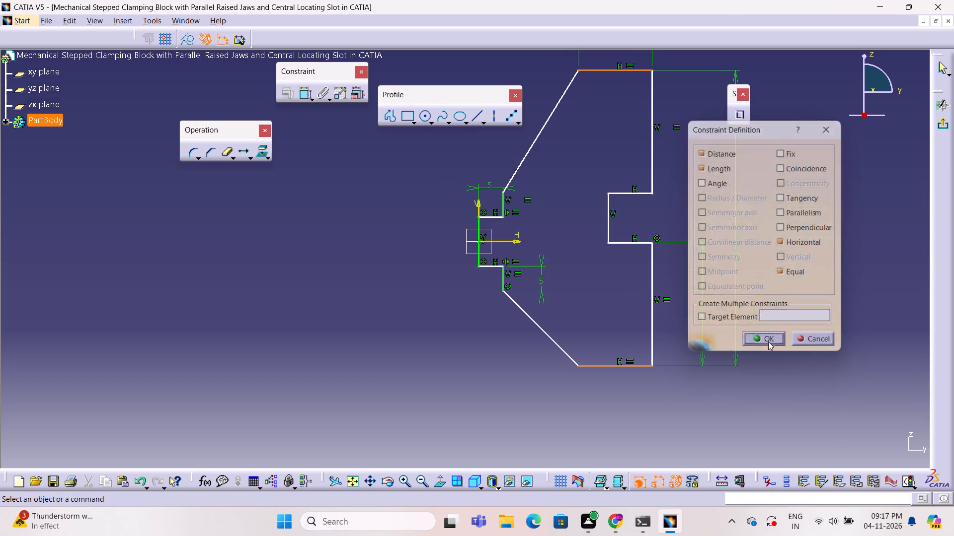
{"action": "left_click", "coordinate": [799, 319]}
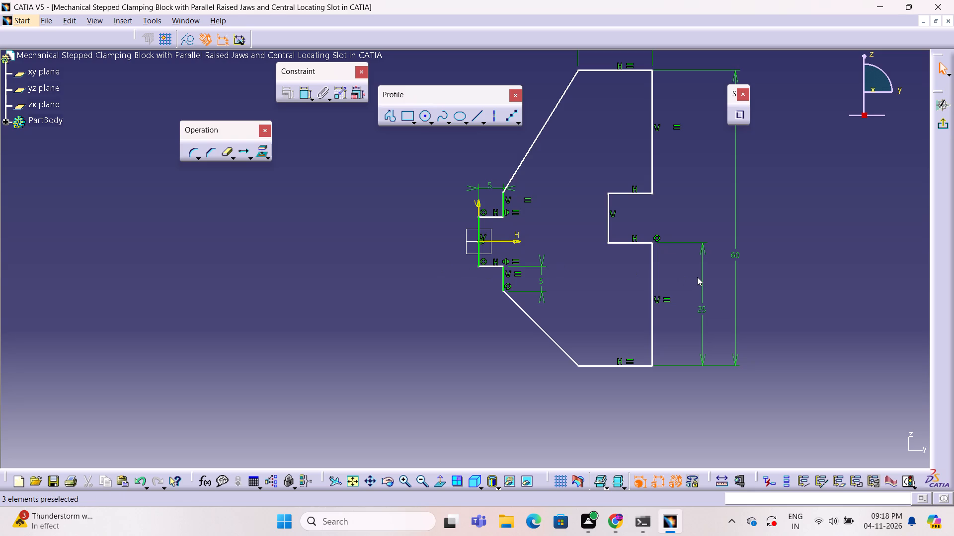
Set the horizontal step width dimension beside the V axis to 2.5 mm (5/2).
{"action": "double_click", "coordinate": [490, 187]}
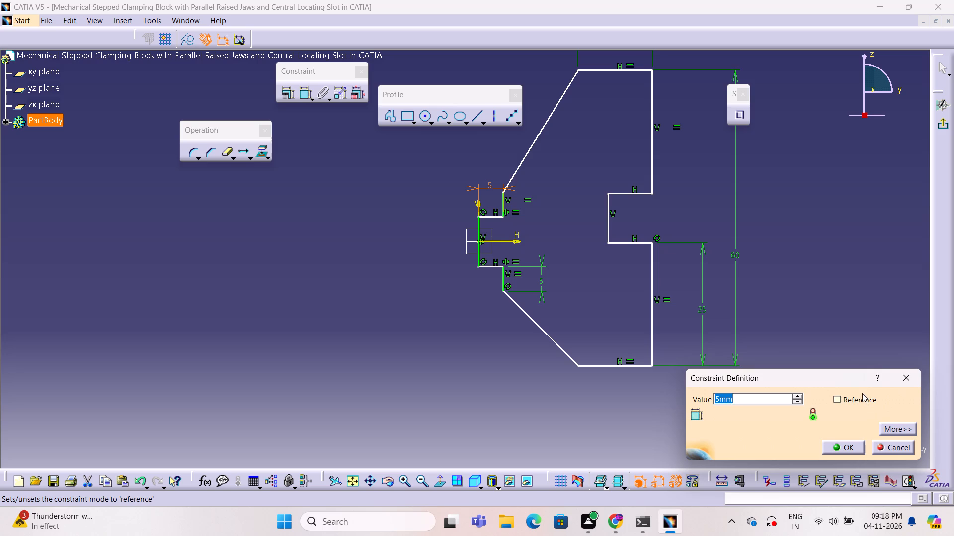
{"action": "key", "text": "5"}
{"action": "key", "text": "slash"}
{"action": "key", "text": "2"}
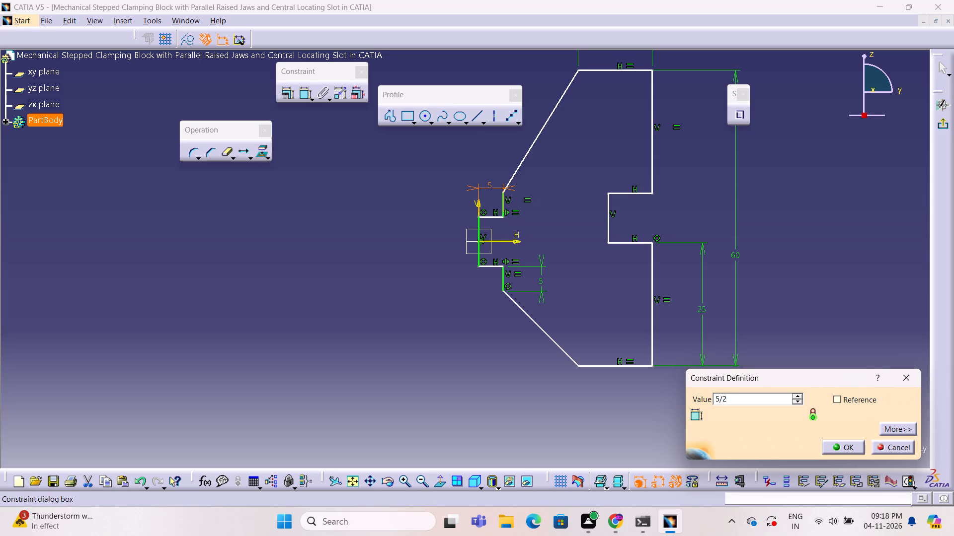
{"action": "key", "text": "Return"}
{"action": "left_click", "coordinate": [442, 354]}
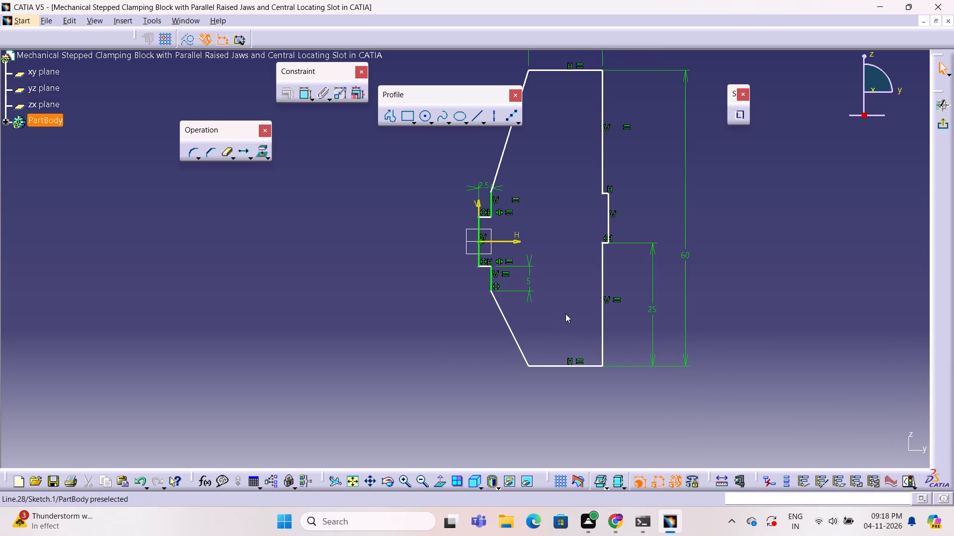
Move the slot's vertical line inward toward the V axis so that the slot cuts into the profile.
{"action": "middle_click_drag", "start_coordinate": [570, 263], "coordinate": [577, 313]}
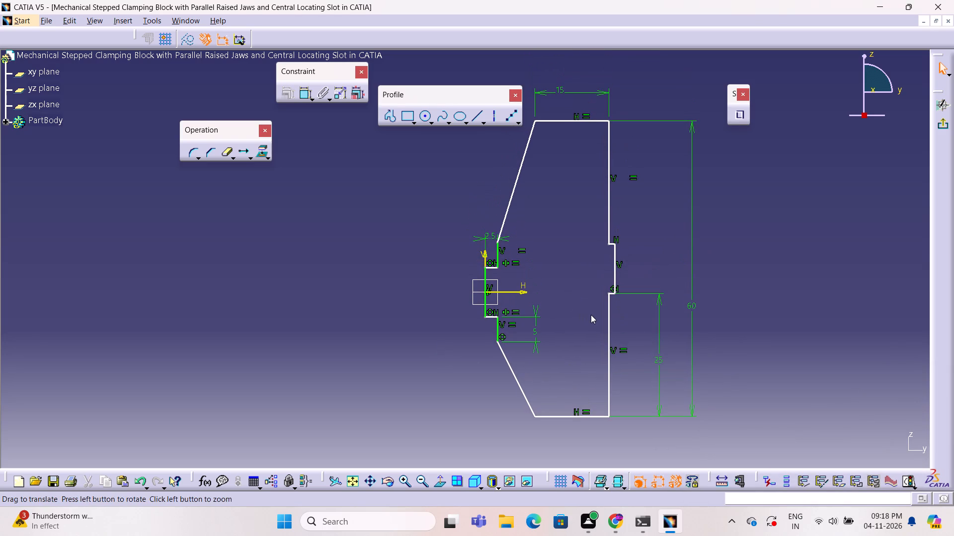
{"action": "left_click_drag", "start_coordinate": [614, 271], "coordinate": [590, 273]}
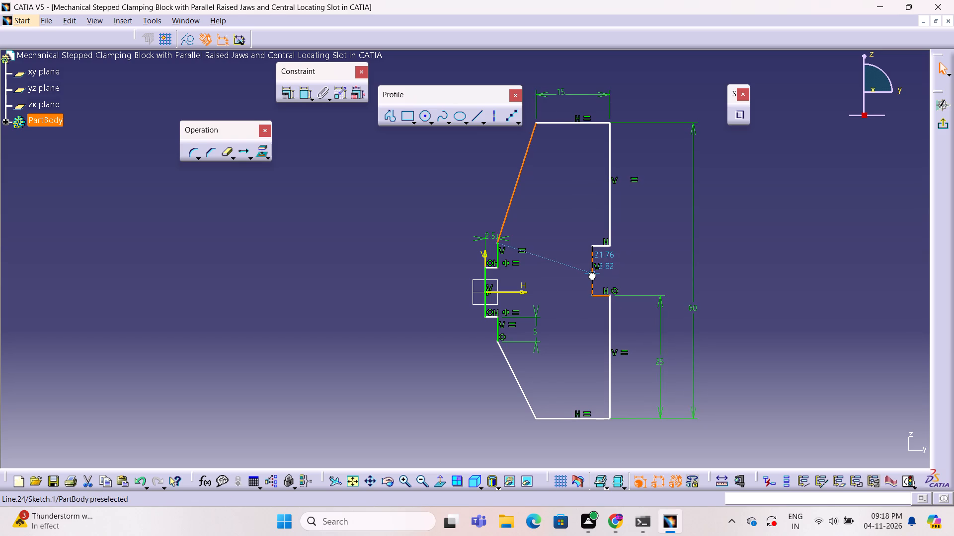
{"action": "left_click_drag", "start_coordinate": [590, 273], "coordinate": [596, 301]}
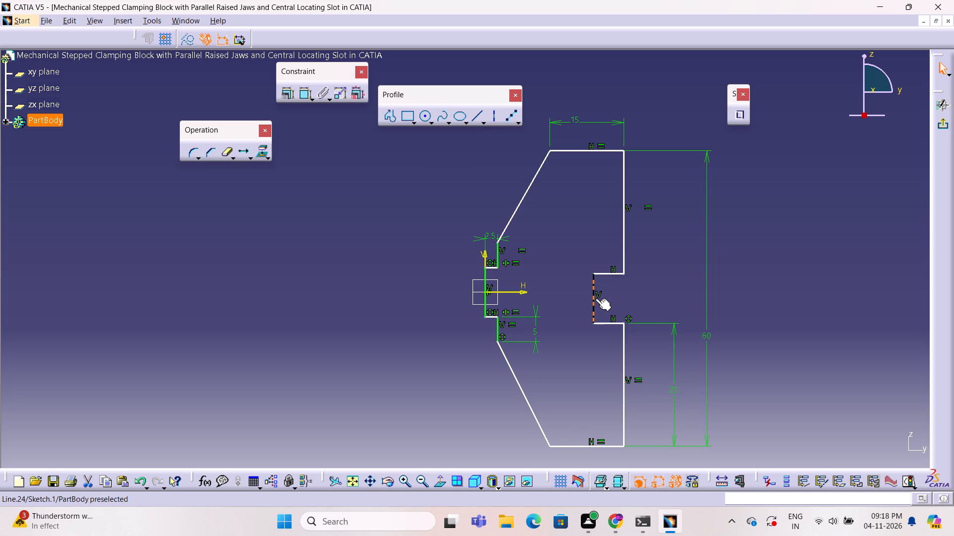
{"action": "middle_click_drag", "start_coordinate": [575, 337], "coordinate": [585, 283]}
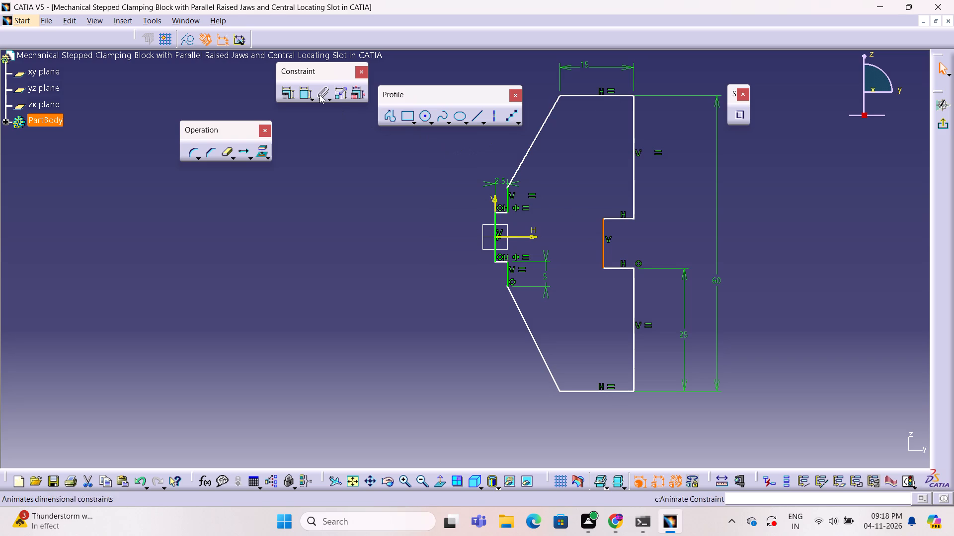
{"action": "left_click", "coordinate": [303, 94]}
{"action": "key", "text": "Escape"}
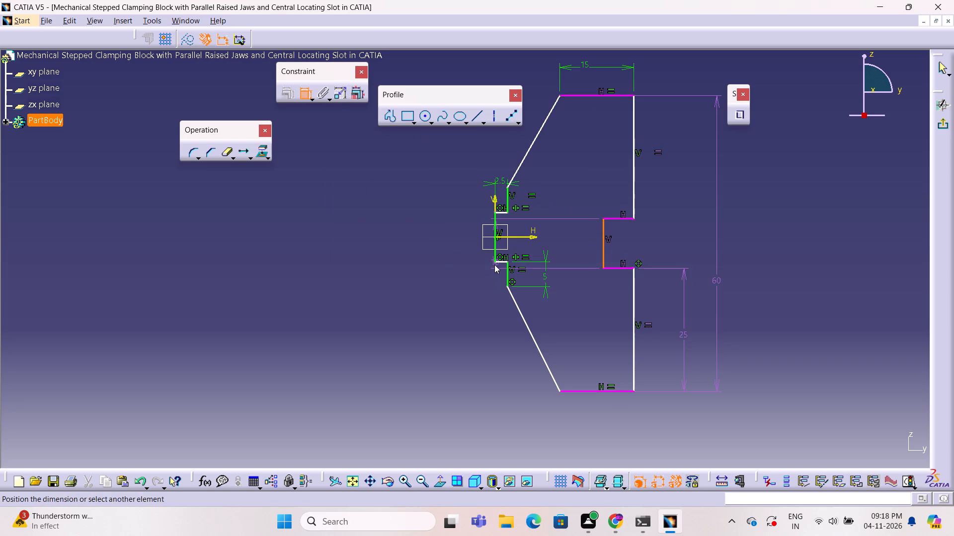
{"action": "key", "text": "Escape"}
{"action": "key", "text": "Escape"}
Dimension the horizontal distance from the vertical line on the V axis to the lower slanted line's bottom endpoint and set it to 15 mm (30/2).
{"action": "left_click", "coordinate": [302, 99]}
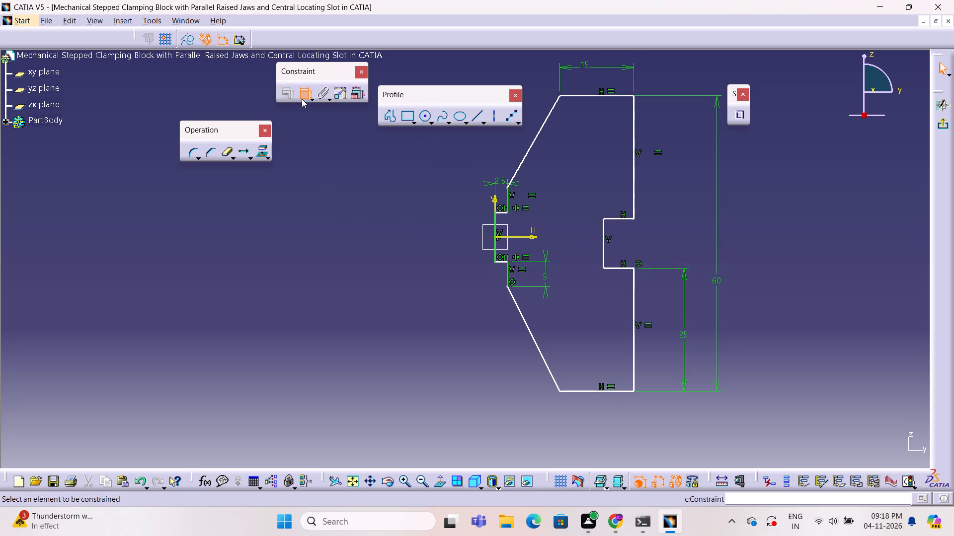
{"action": "left_click", "coordinate": [494, 253]}
{"action": "left_click", "coordinate": [557, 390]}
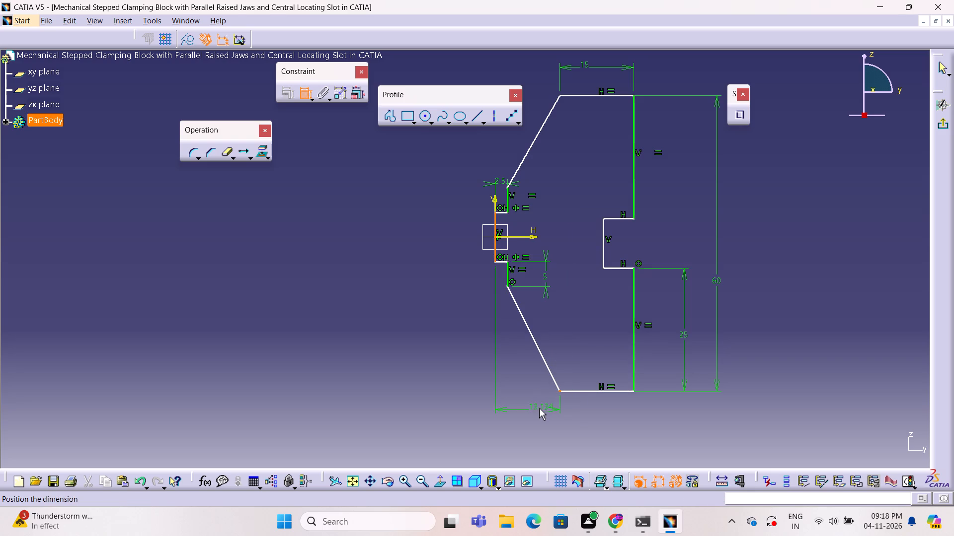
{"action": "left_click", "coordinate": [537, 408]}
{"action": "double_click", "coordinate": [537, 405]}
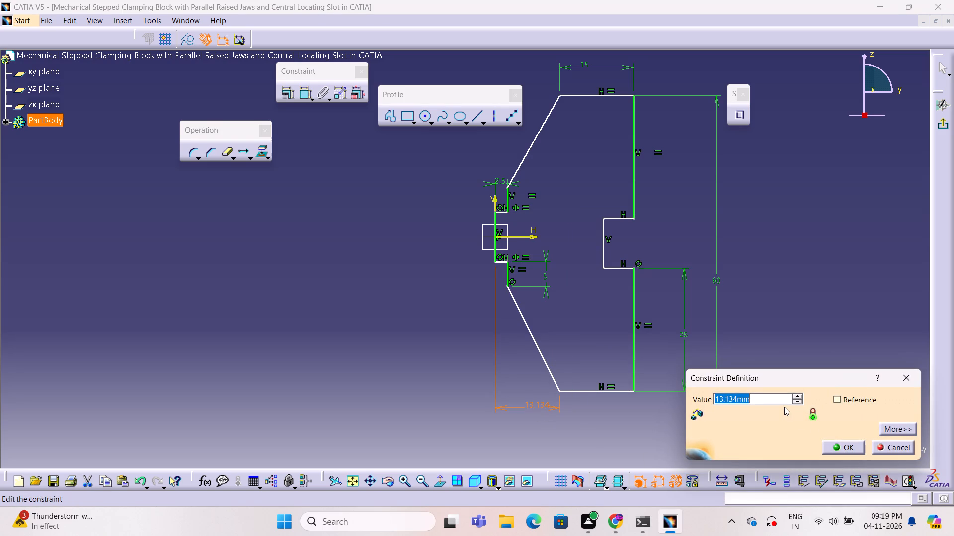
{"action": "type", "text": "30/3"}
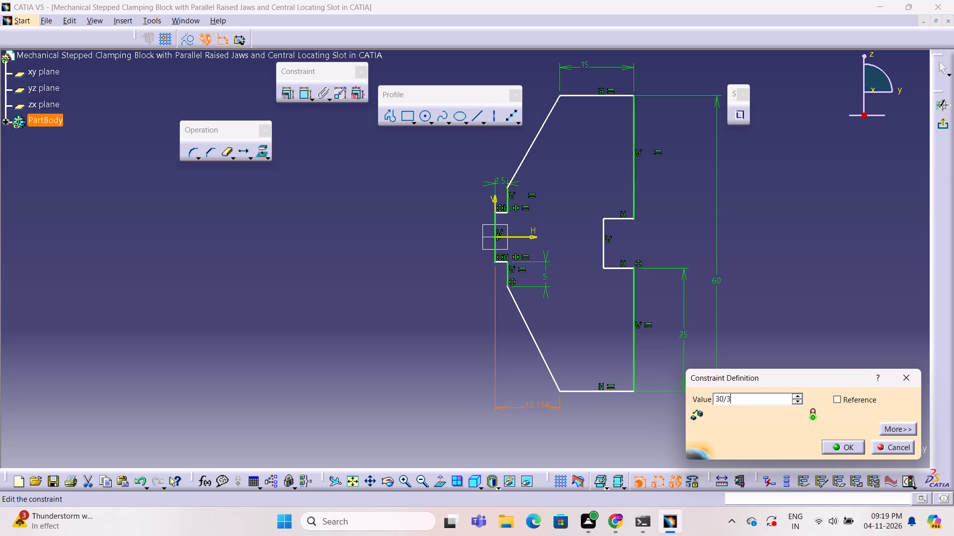
{"action": "key", "text": "BackSpace"}
{"action": "key", "text": "2"}
{"action": "key", "text": "Return"}
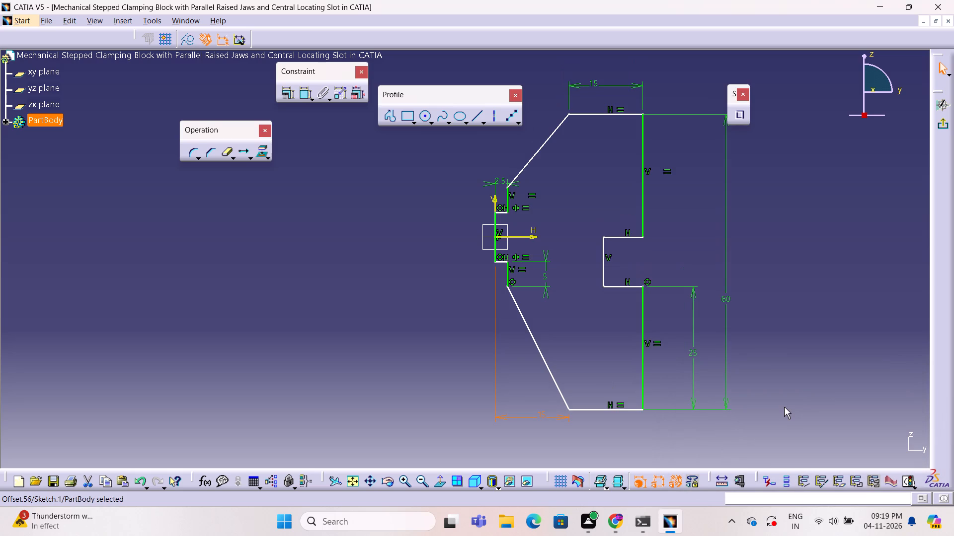
{"action": "left_click", "coordinate": [806, 367]}
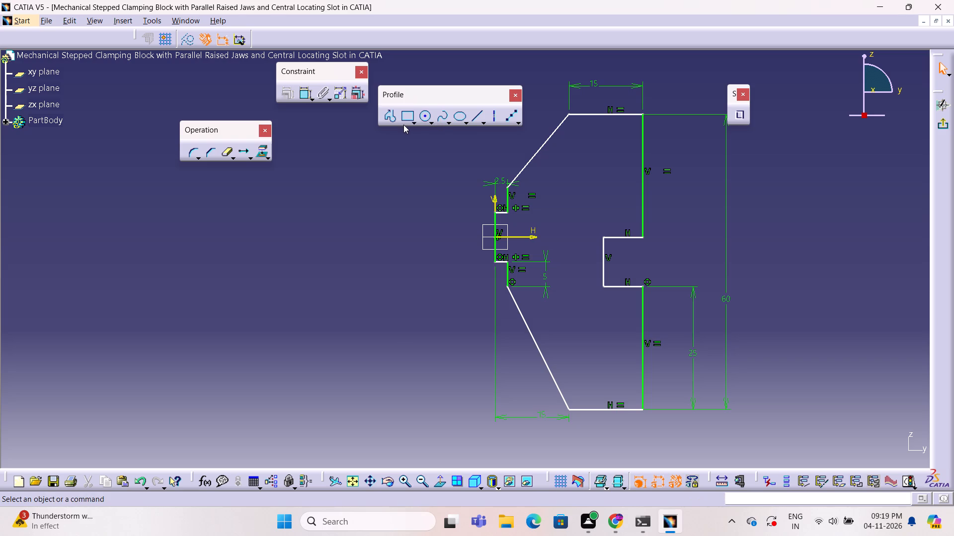
Dimension the length of the slot's lower horizontal line and set it to 5 mm.
{"action": "left_click", "coordinate": [299, 91]}
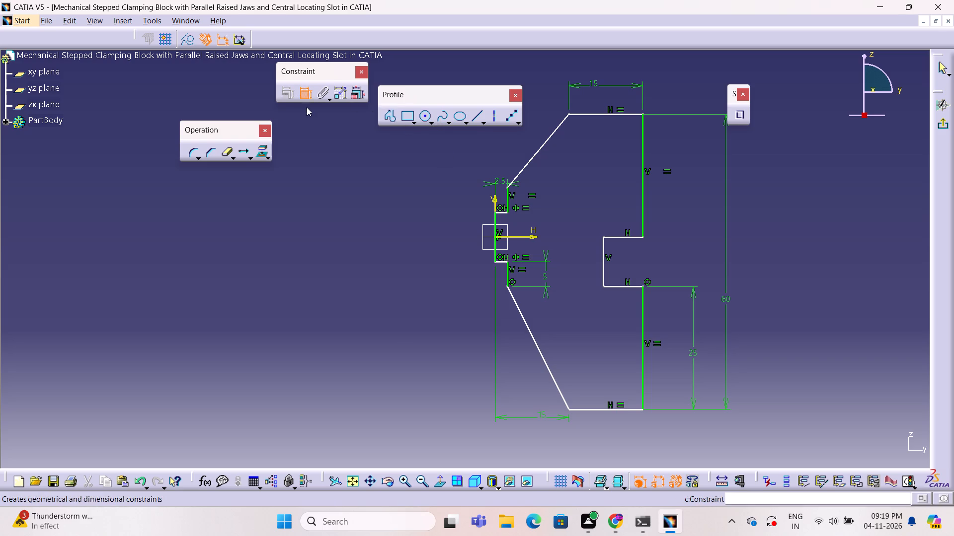
{"action": "left_click", "coordinate": [621, 286]}
{"action": "left_click", "coordinate": [624, 270]}
{"action": "double_click", "coordinate": [624, 268]}
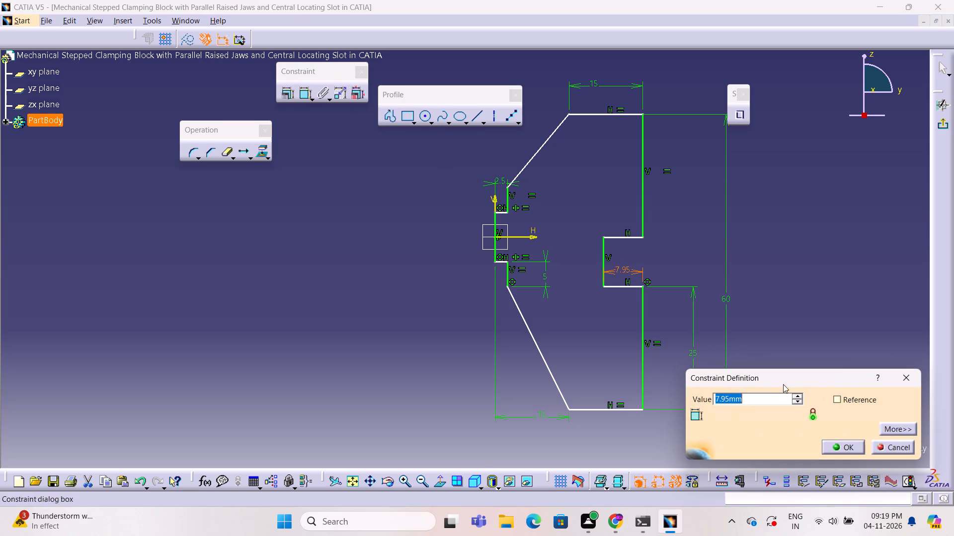
{"action": "key", "text": "5"}
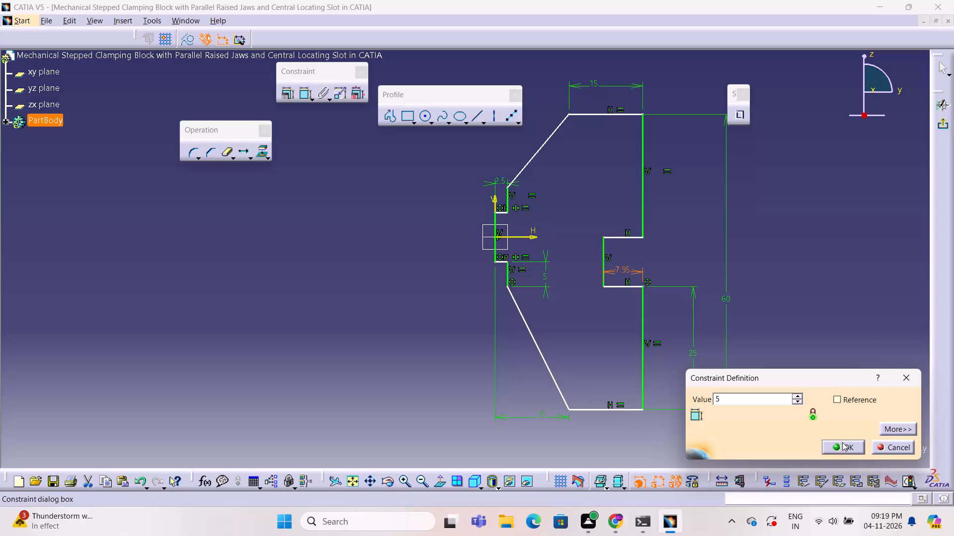
{"action": "left_click", "coordinate": [843, 448]}
{"action": "left_click", "coordinate": [792, 318]}
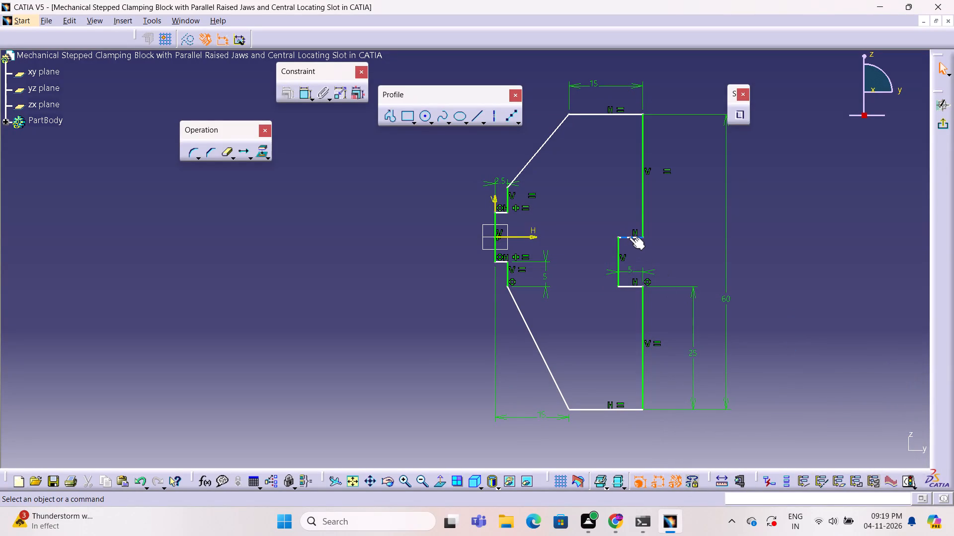
Apply an Equal constraint to the slot's upper and lower horizontal lines.
{"action": "left_click", "coordinate": [629, 237]}
{"action": "left_click", "coordinate": [631, 285], "text": "ctrl"}
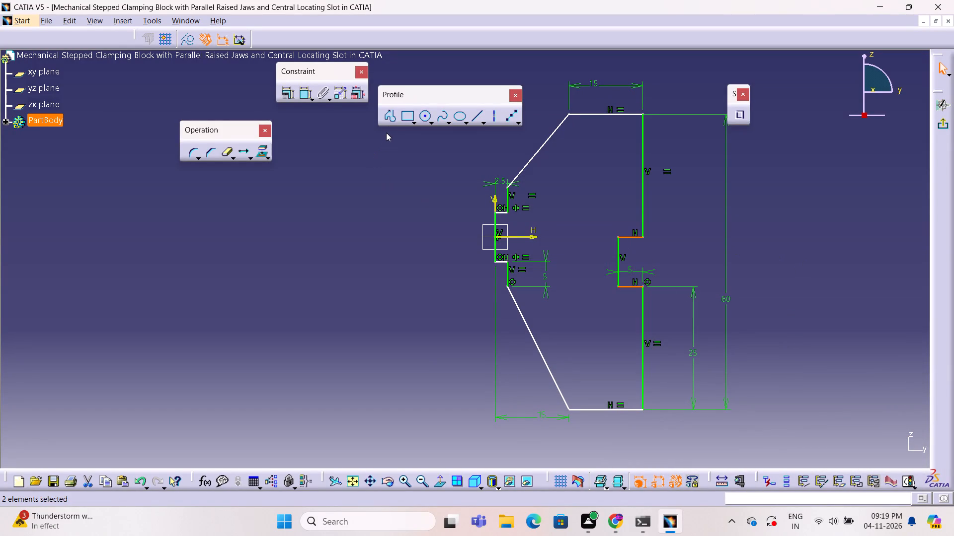
{"action": "left_click", "coordinate": [288, 94]}
{"action": "left_click", "coordinate": [780, 269]}
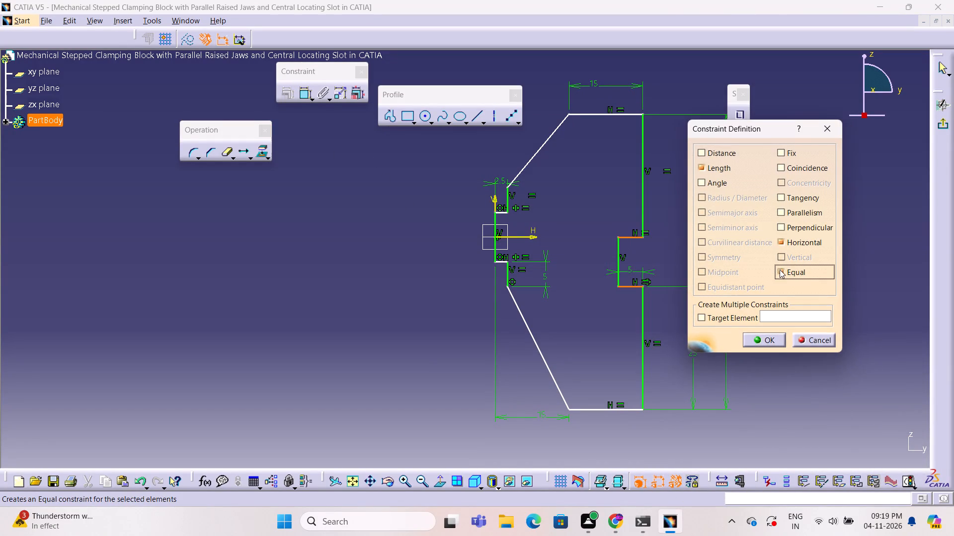
{"action": "left_click", "coordinate": [769, 340]}
{"action": "left_click", "coordinate": [753, 311]}
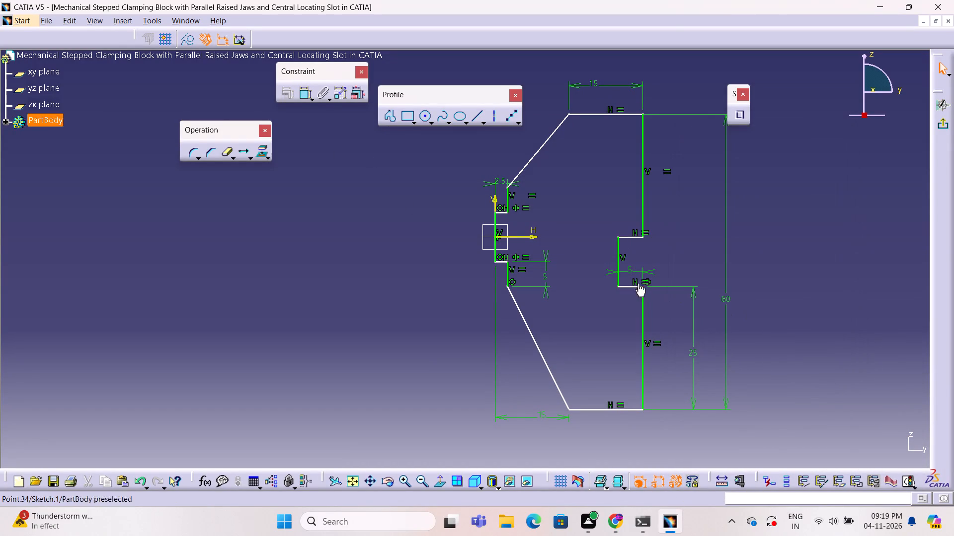
Shift the slot's vertical line downward, moving the outer part of the profile relative to the H axis.
{"action": "left_click_drag", "start_coordinate": [617, 258], "coordinate": [618, 258]}
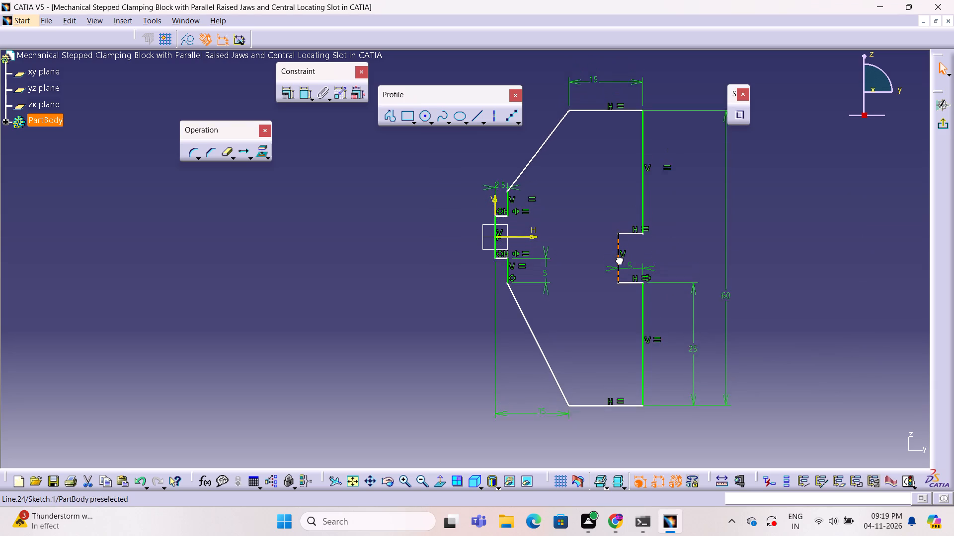
{"action": "left_click_drag", "start_coordinate": [618, 258], "coordinate": [615, 274]}
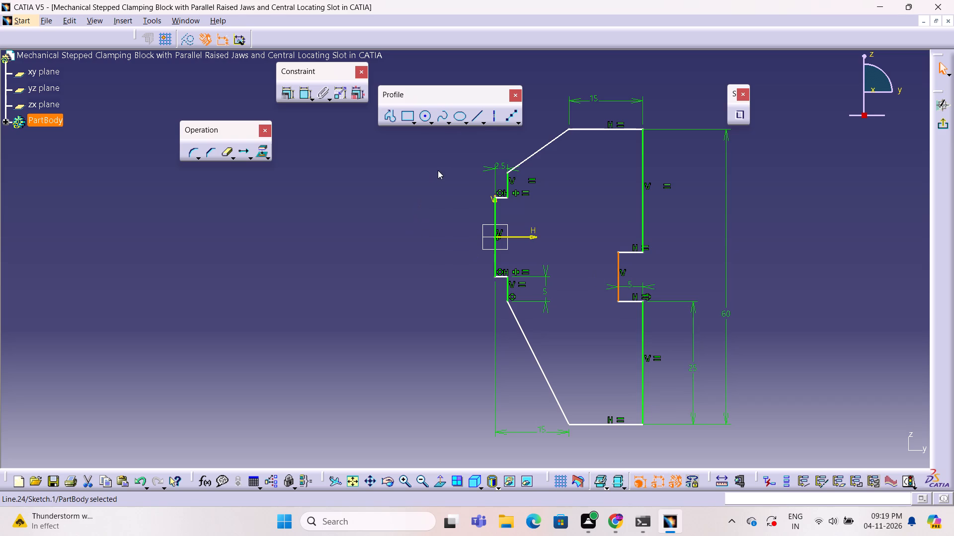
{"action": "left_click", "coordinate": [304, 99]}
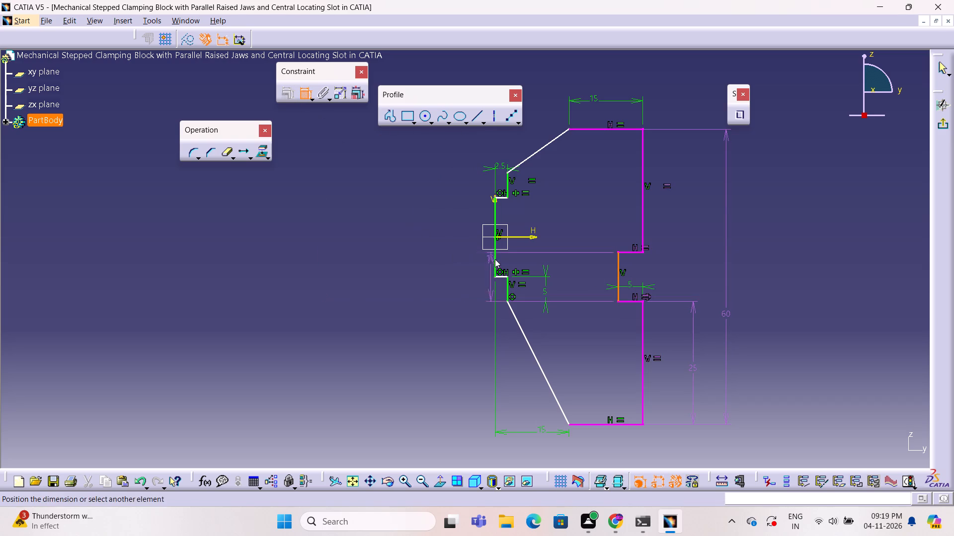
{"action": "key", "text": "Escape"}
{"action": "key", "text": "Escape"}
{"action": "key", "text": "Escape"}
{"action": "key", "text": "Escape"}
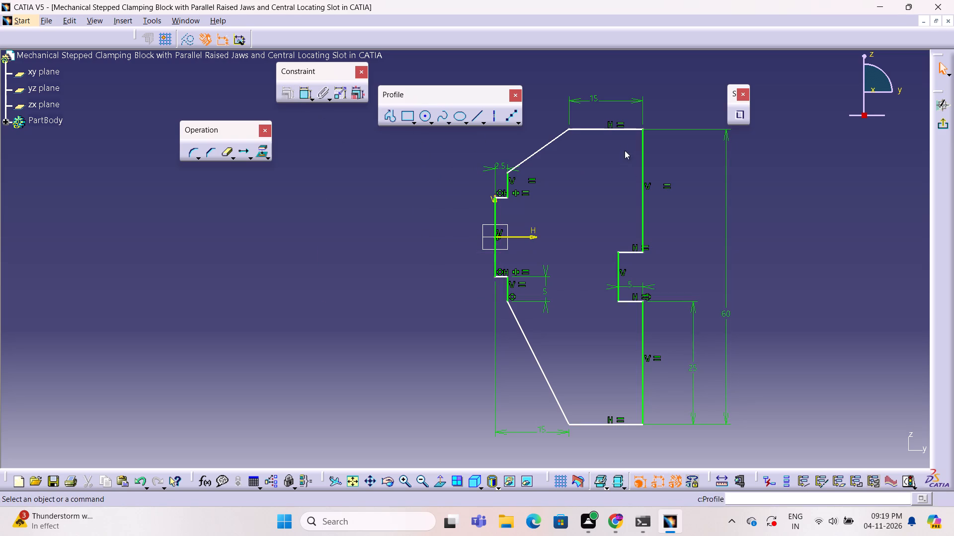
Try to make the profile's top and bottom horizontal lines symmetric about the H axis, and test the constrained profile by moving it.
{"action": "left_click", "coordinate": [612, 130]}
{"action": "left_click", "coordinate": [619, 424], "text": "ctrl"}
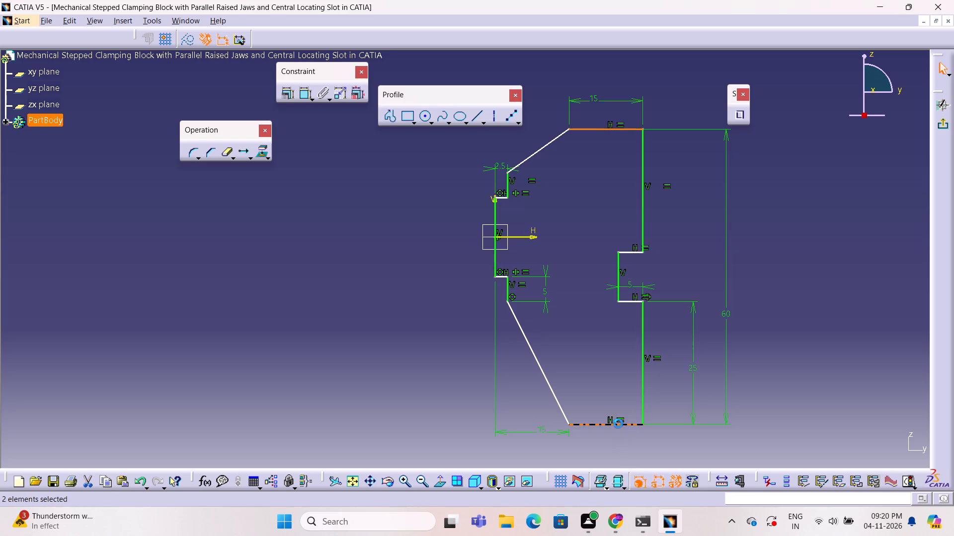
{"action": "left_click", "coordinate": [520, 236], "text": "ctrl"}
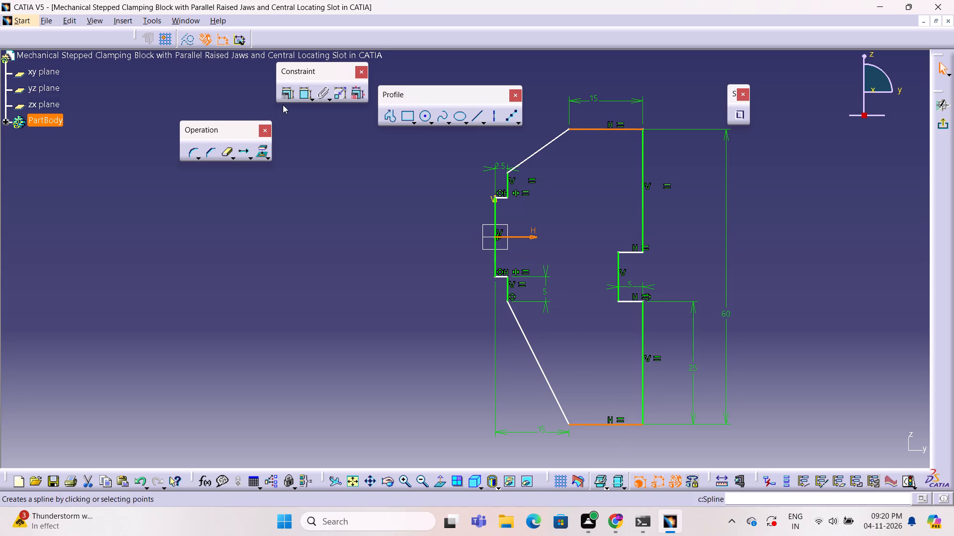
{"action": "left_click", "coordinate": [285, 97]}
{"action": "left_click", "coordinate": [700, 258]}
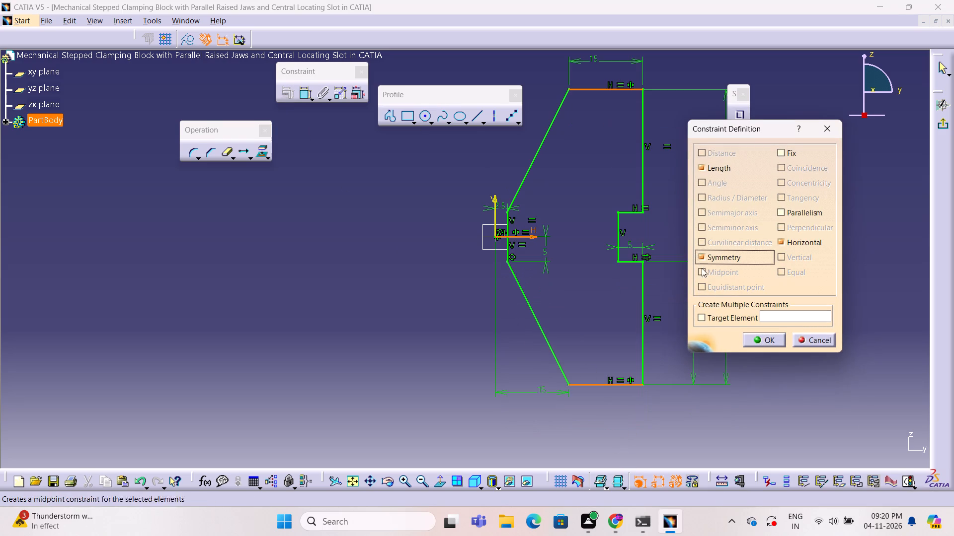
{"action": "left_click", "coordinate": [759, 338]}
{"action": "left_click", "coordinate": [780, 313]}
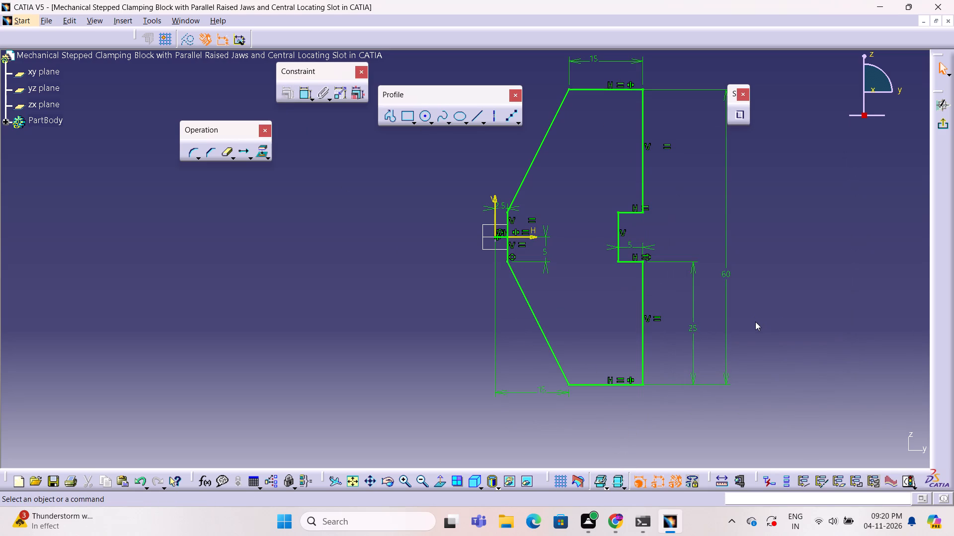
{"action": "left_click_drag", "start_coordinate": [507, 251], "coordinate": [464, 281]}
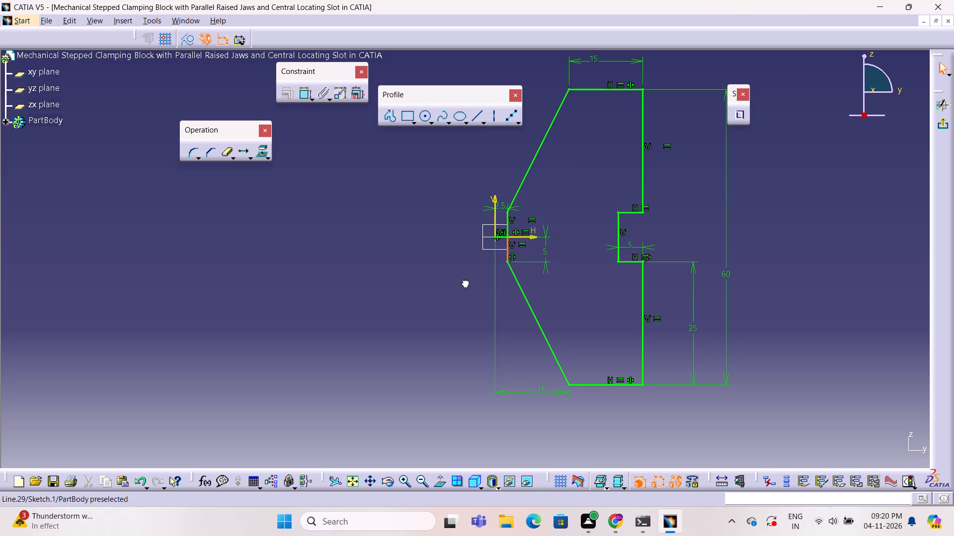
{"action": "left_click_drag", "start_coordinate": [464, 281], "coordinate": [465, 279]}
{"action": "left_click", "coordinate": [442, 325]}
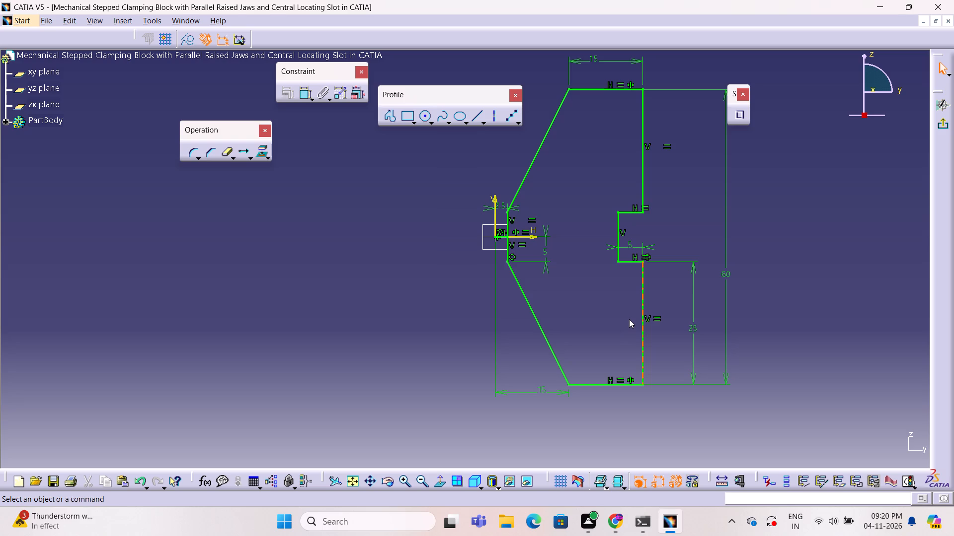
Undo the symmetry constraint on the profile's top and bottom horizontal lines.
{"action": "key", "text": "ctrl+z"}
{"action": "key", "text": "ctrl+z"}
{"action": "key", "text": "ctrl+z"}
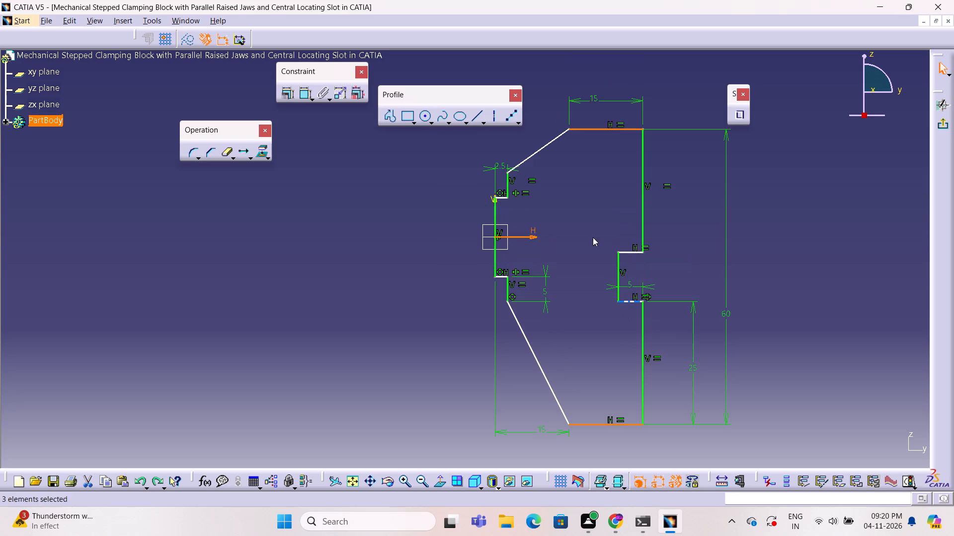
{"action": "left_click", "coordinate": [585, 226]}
Shift the profile's top horizontal line slightly upward, moving the outer part of the profile relative to the H axis.
{"action": "left_click_drag", "start_coordinate": [611, 128], "coordinate": [617, 110]}
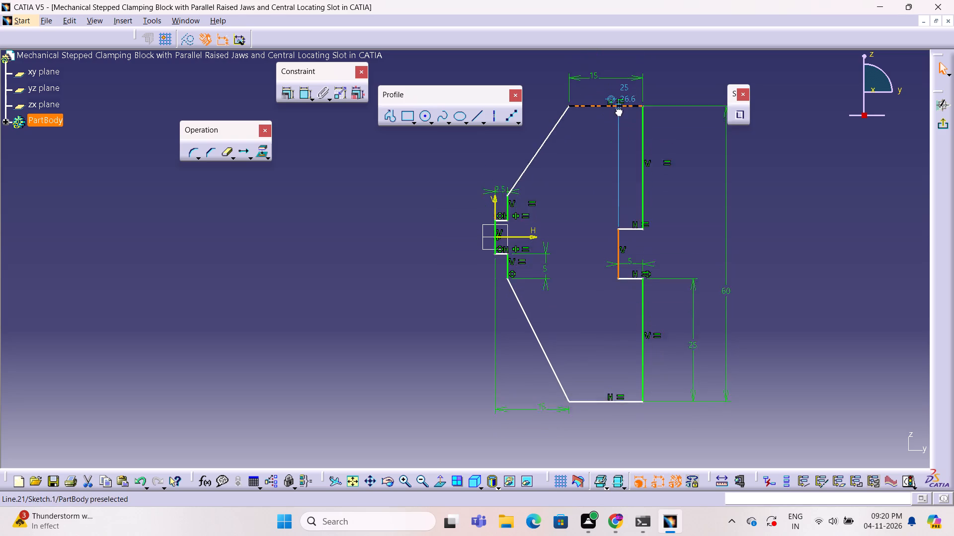
{"action": "left_click_drag", "start_coordinate": [617, 110], "coordinate": [619, 114]}
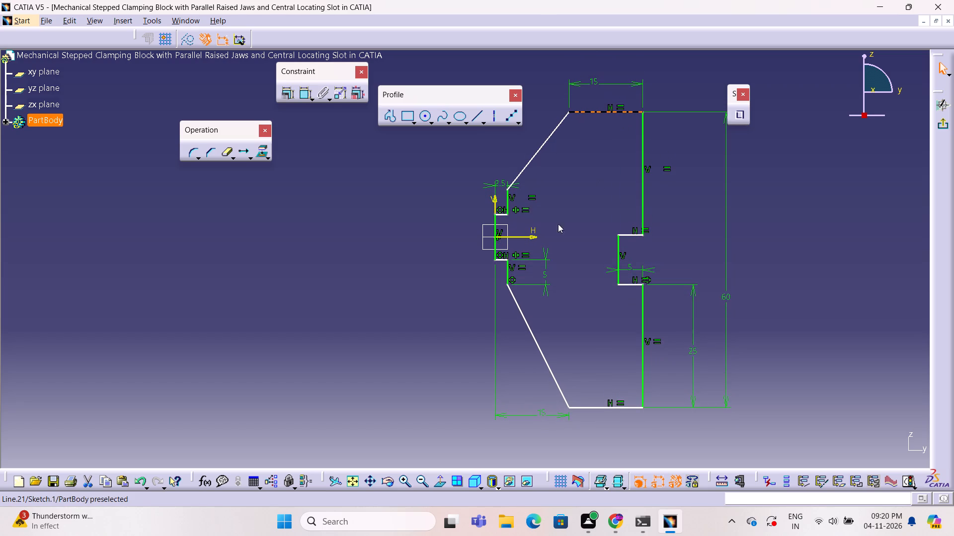
{"action": "left_click", "coordinate": [447, 248]}
Dimension the vertical distance between the two short horizontal step lines near the origin and set it to 10 mm.
{"action": "left_click", "coordinate": [306, 93]}
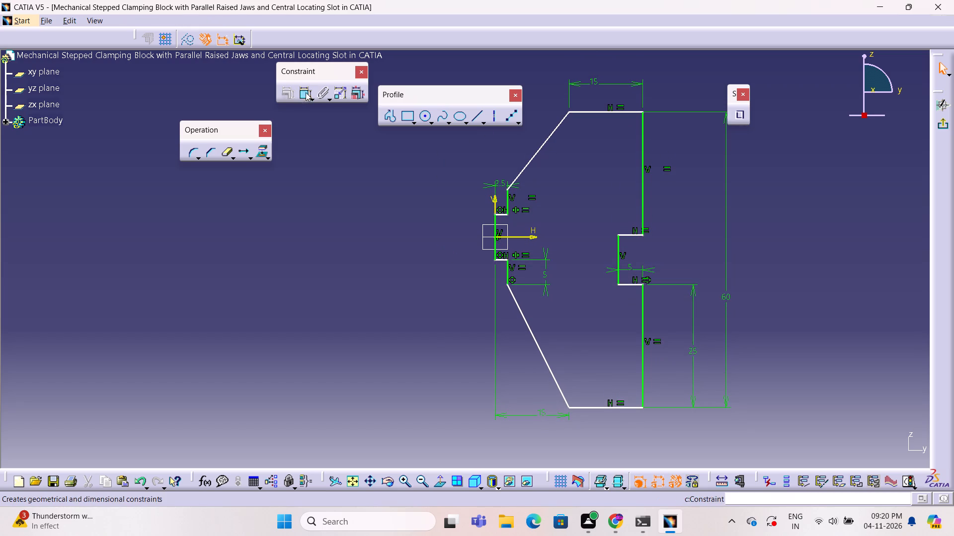
{"action": "left_click", "coordinate": [503, 214]}
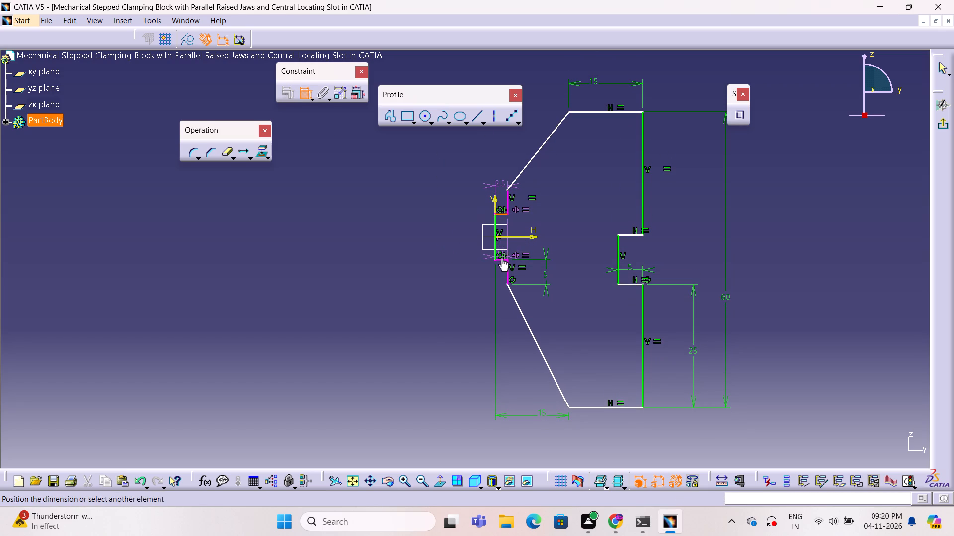
{"action": "left_click", "coordinate": [501, 260]}
{"action": "left_click", "coordinate": [420, 239]}
{"action": "double_click", "coordinate": [423, 234]}
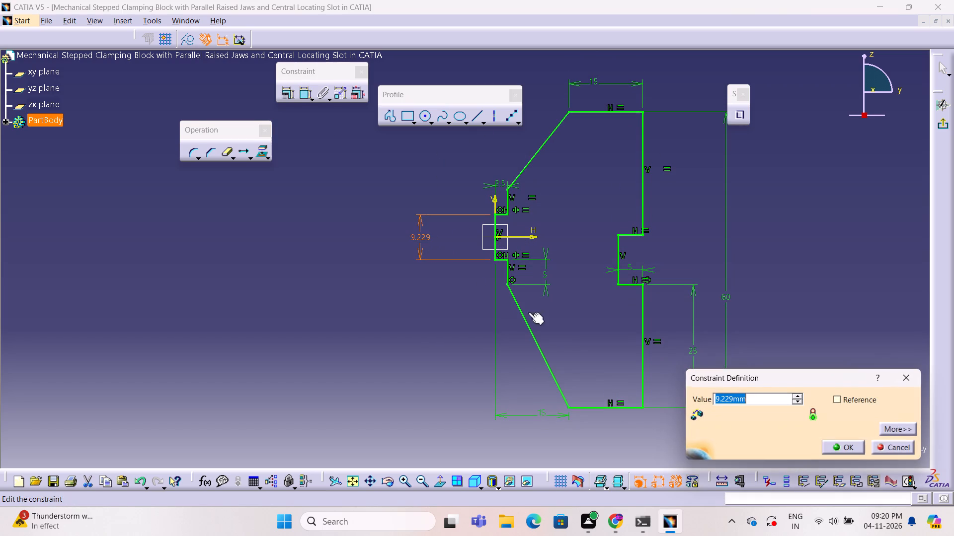
{"action": "type", "text": "10"}
{"action": "key", "text": "Return"}
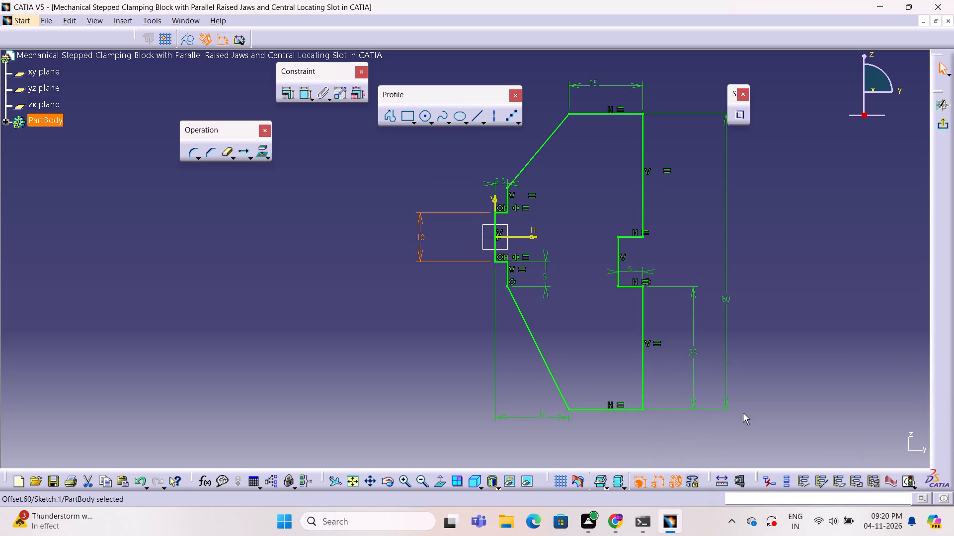
{"action": "left_click", "coordinate": [741, 339]}
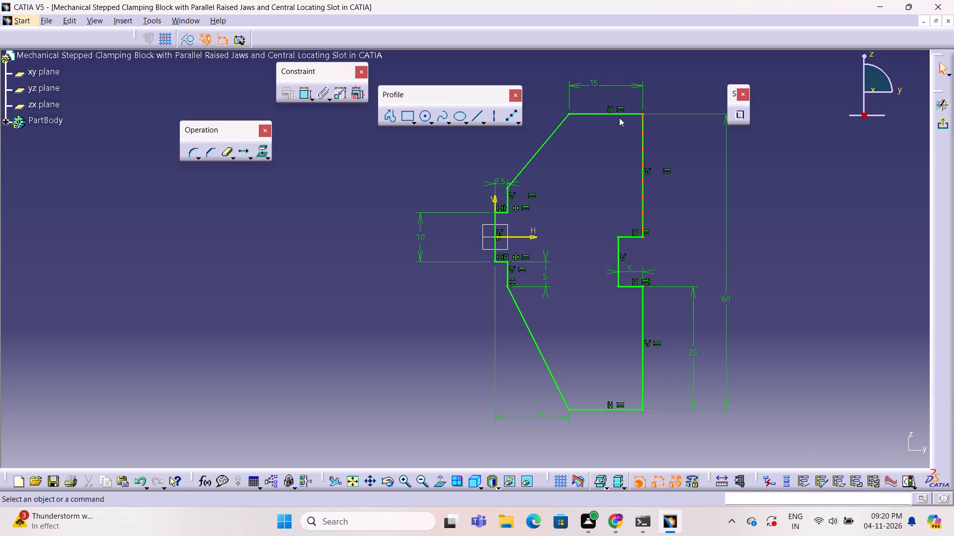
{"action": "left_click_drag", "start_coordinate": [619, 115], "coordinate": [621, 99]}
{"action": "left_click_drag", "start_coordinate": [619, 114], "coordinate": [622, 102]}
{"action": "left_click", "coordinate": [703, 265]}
Delete the 60 mm overall height dimension between the profile's top and bottom lines.
{"action": "left_click", "coordinate": [725, 301]}
{"action": "key", "text": "Delete"}
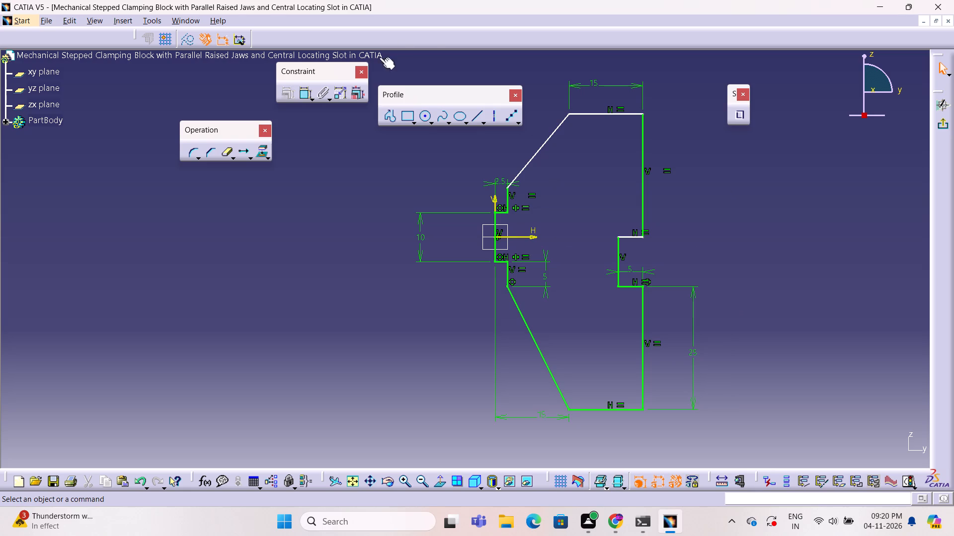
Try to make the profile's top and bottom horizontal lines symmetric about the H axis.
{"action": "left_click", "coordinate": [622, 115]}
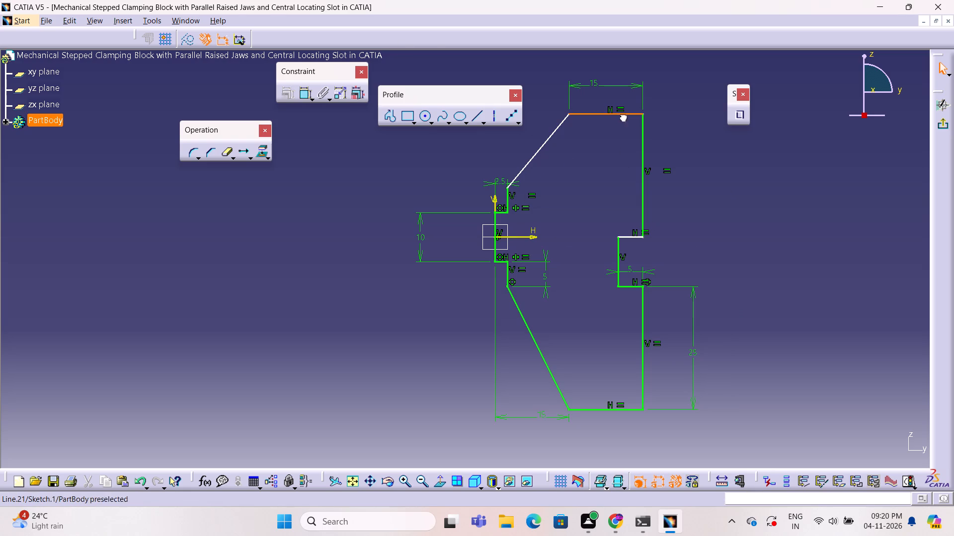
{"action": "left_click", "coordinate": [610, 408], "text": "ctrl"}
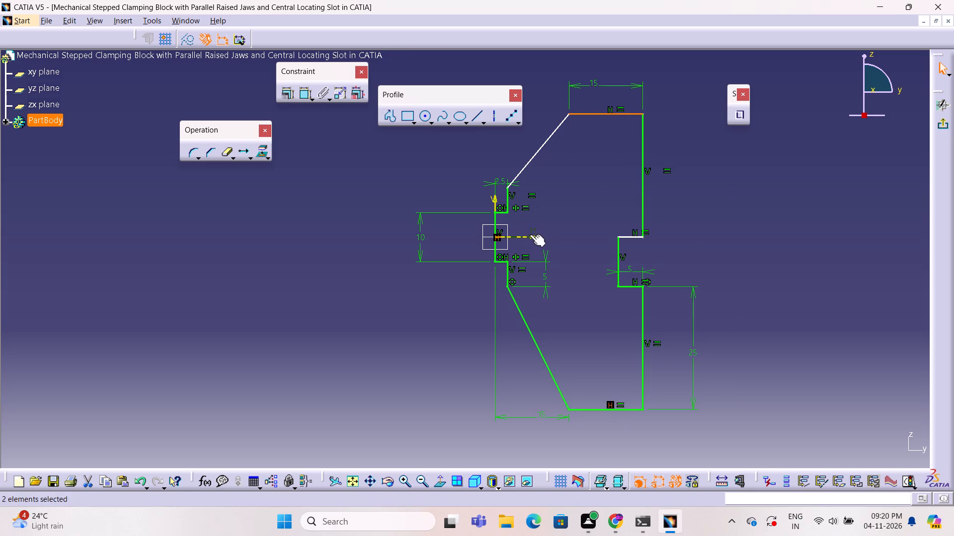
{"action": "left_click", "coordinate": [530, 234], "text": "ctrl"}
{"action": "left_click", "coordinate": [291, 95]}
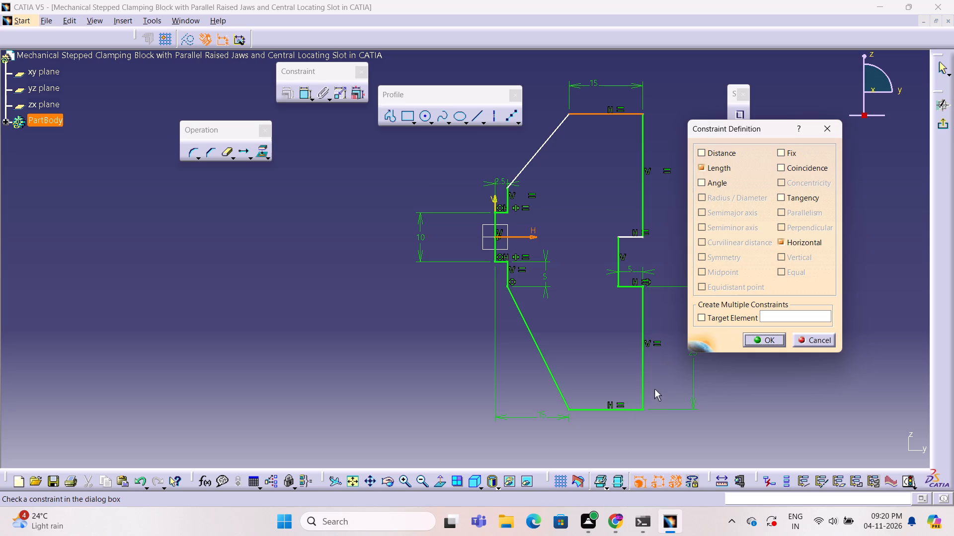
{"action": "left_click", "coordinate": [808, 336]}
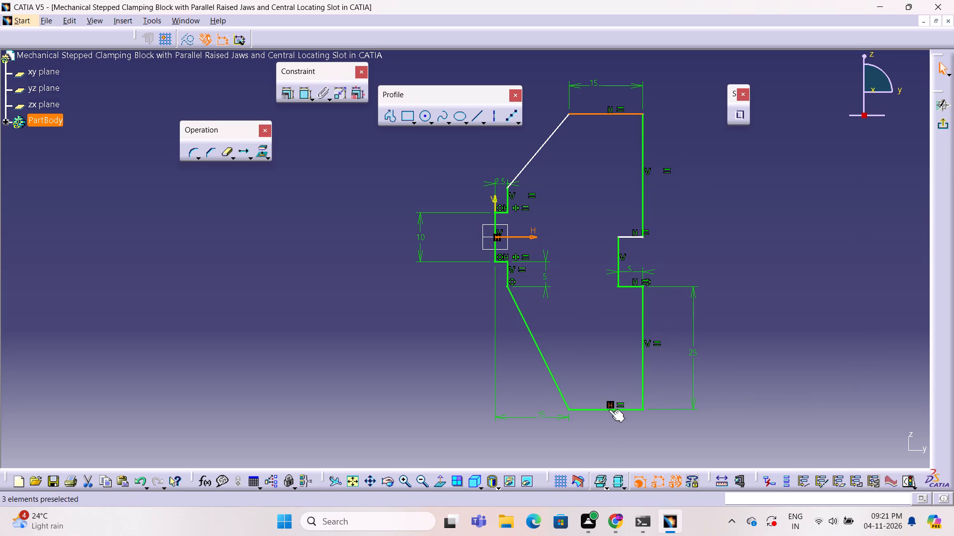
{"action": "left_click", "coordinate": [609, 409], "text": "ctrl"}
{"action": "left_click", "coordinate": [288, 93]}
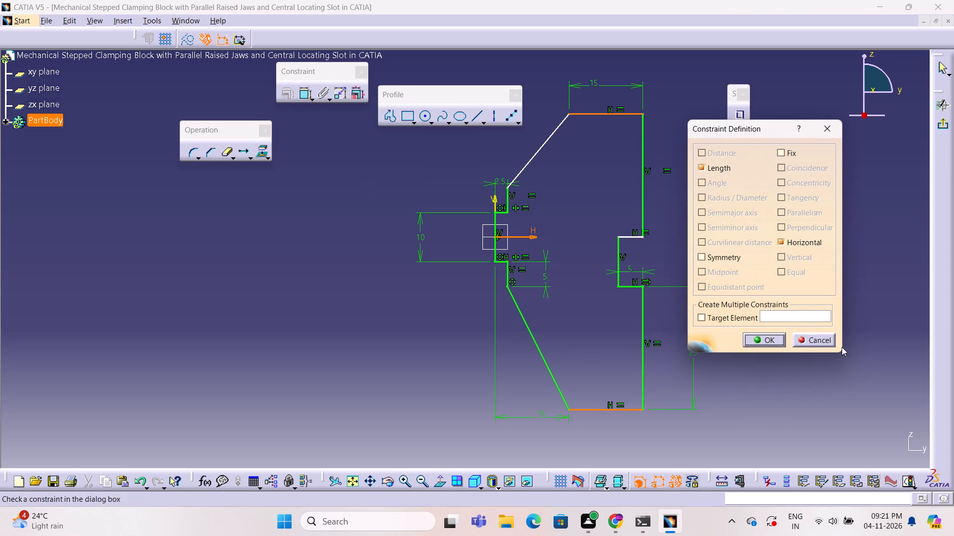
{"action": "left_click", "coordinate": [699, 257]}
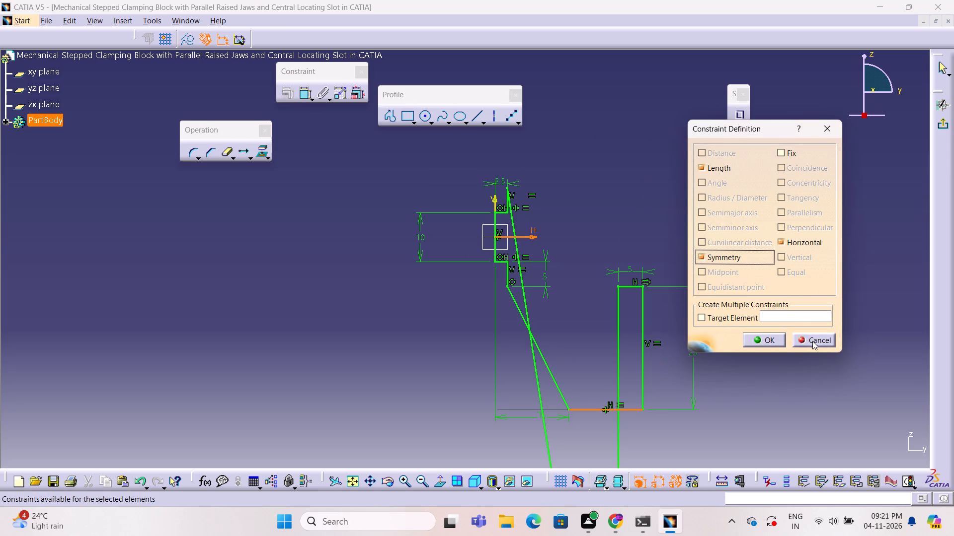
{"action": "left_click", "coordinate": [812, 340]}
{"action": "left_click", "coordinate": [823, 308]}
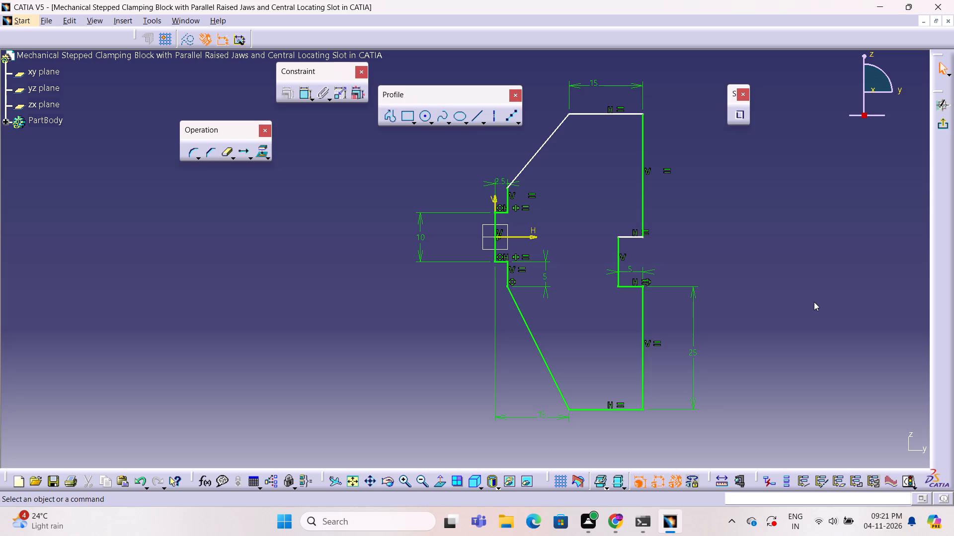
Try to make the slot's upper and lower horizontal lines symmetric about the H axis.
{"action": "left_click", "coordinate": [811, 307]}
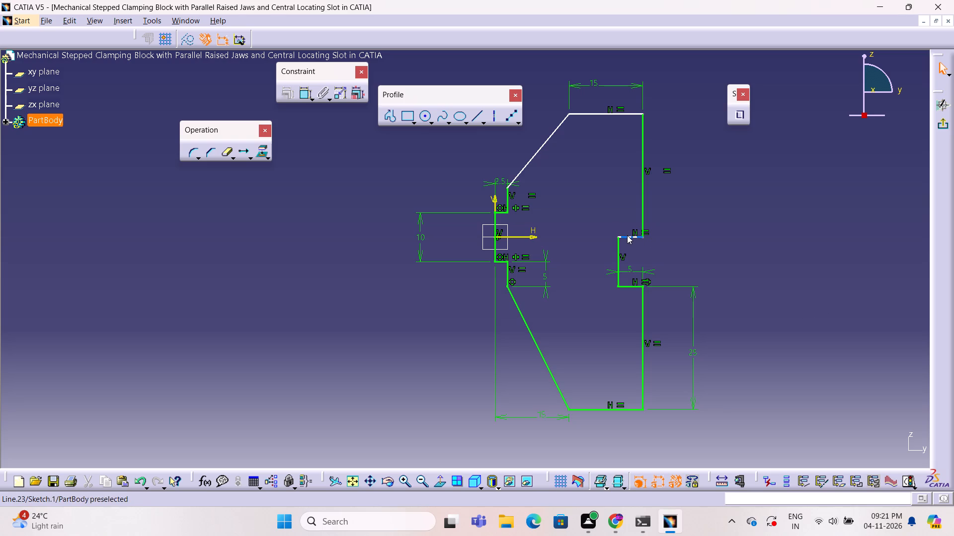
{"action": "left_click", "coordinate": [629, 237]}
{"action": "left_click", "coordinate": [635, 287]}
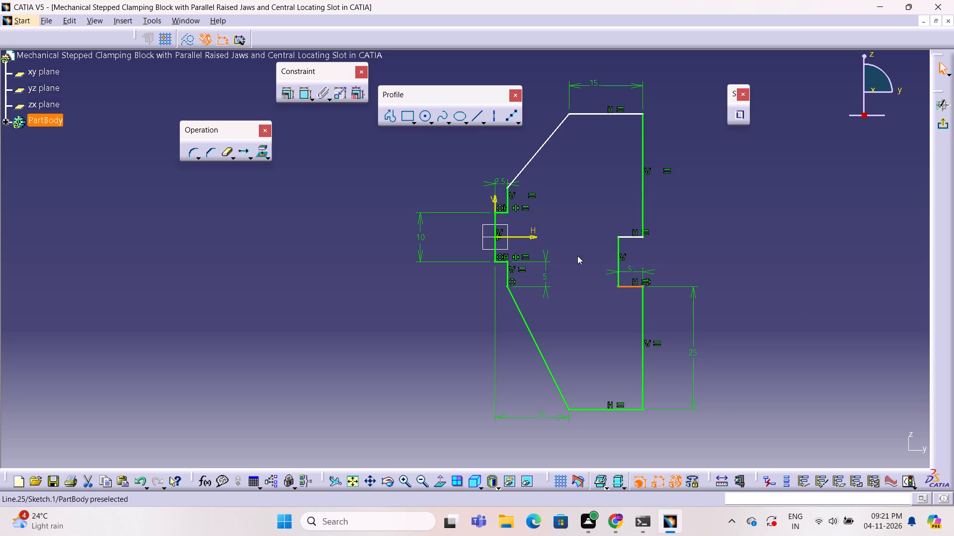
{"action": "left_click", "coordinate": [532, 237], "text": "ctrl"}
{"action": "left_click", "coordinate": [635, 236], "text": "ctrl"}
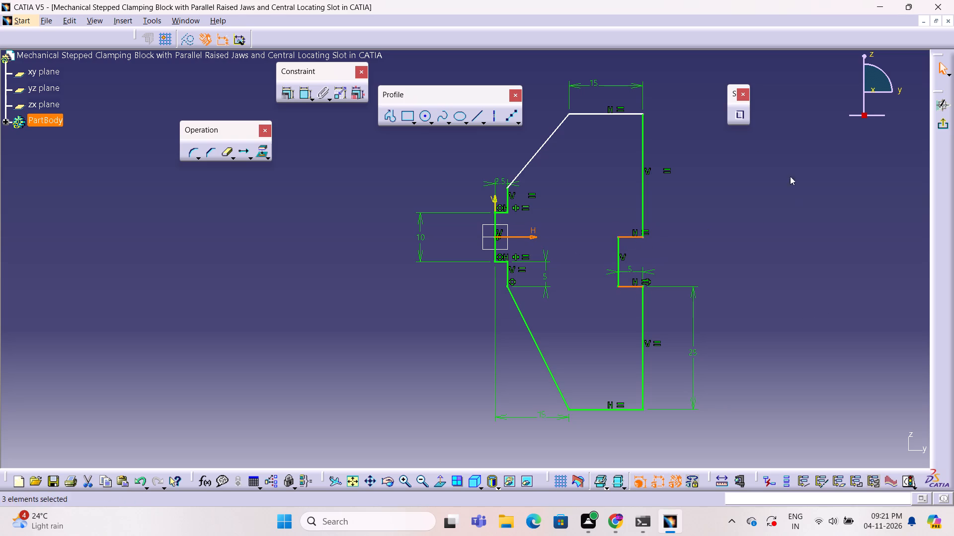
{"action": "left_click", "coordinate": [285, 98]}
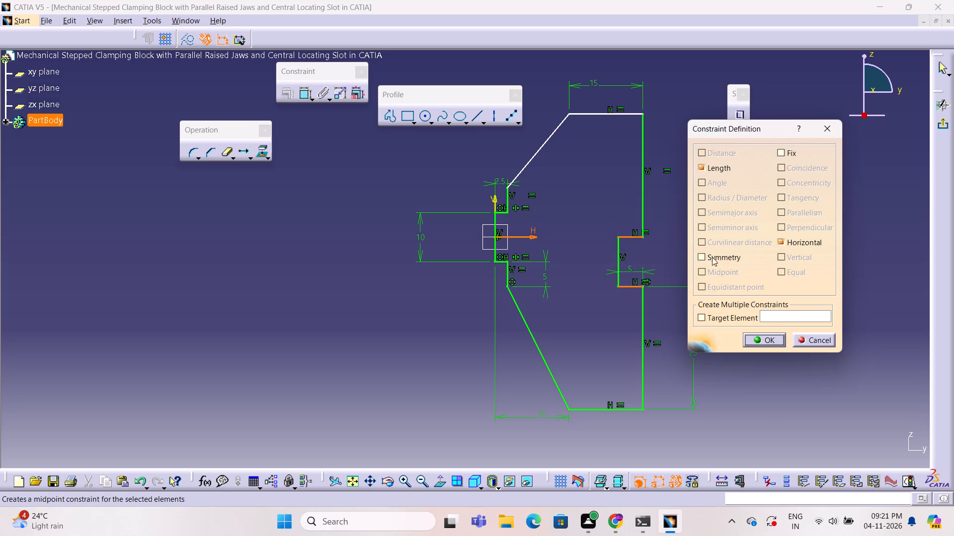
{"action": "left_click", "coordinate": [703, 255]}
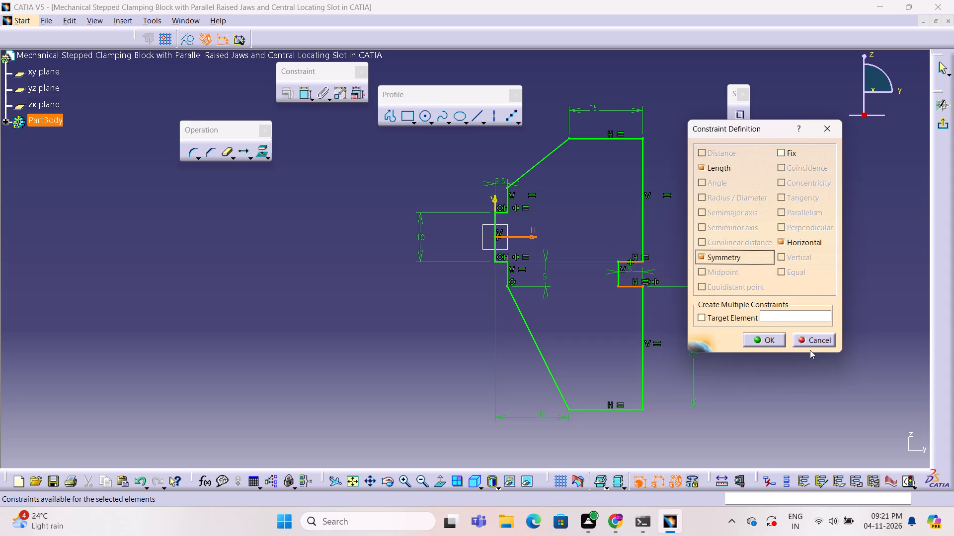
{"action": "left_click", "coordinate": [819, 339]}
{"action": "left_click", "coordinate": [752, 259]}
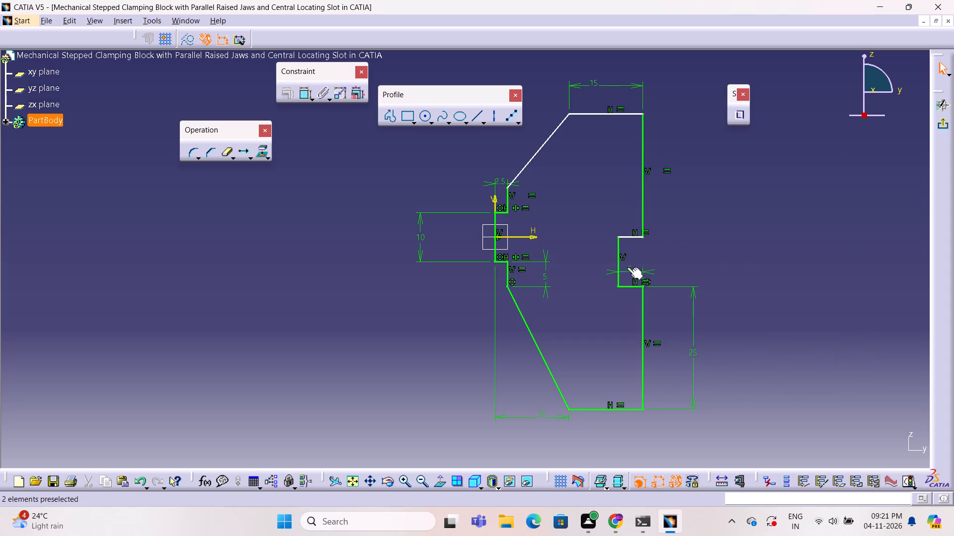
Shift the slot's vertical line upward, raising the slot's upper edge and the upper part of the profile.
{"action": "left_click_drag", "start_coordinate": [618, 263], "coordinate": [625, 244]}
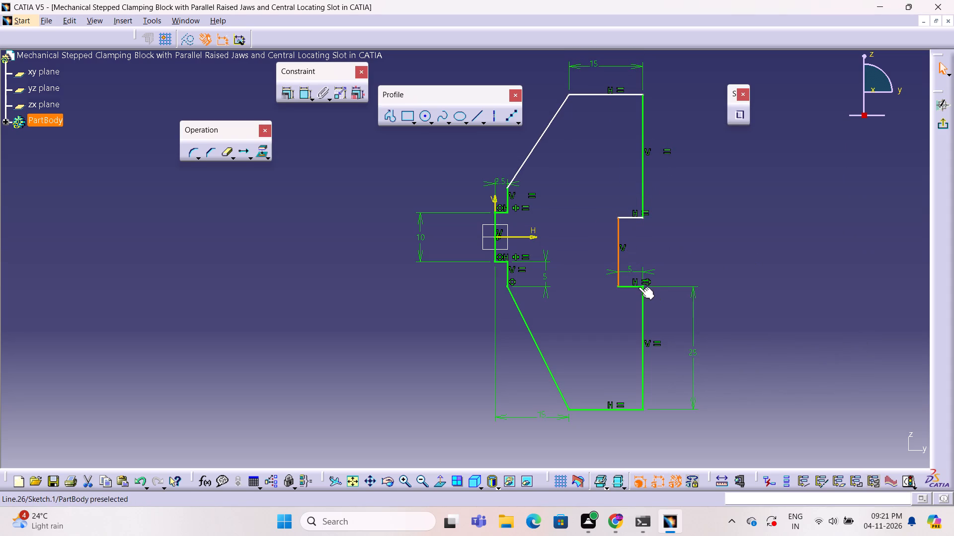
Delete the 25 mm dimension of the lower outer vertical line.
{"action": "left_click", "coordinate": [690, 352]}
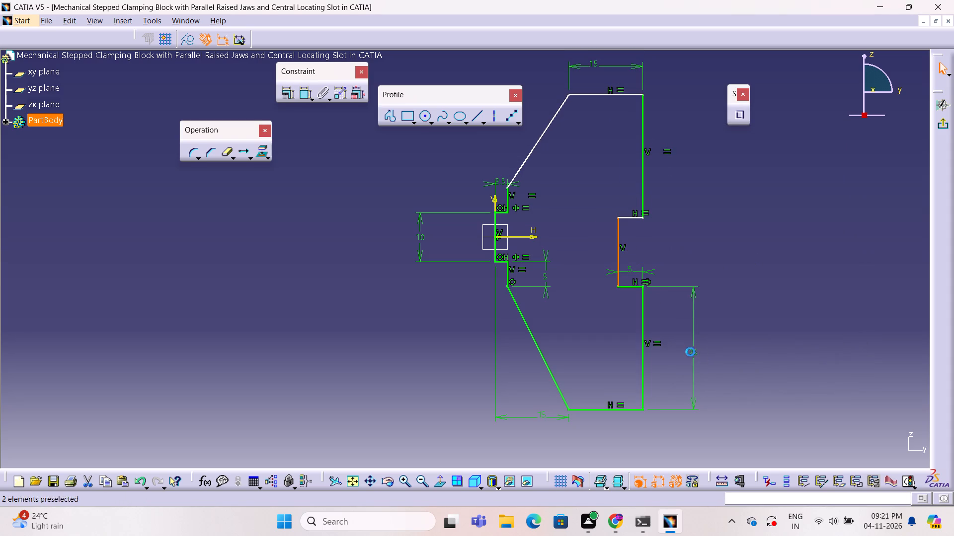
{"action": "key", "text": "Delete"}
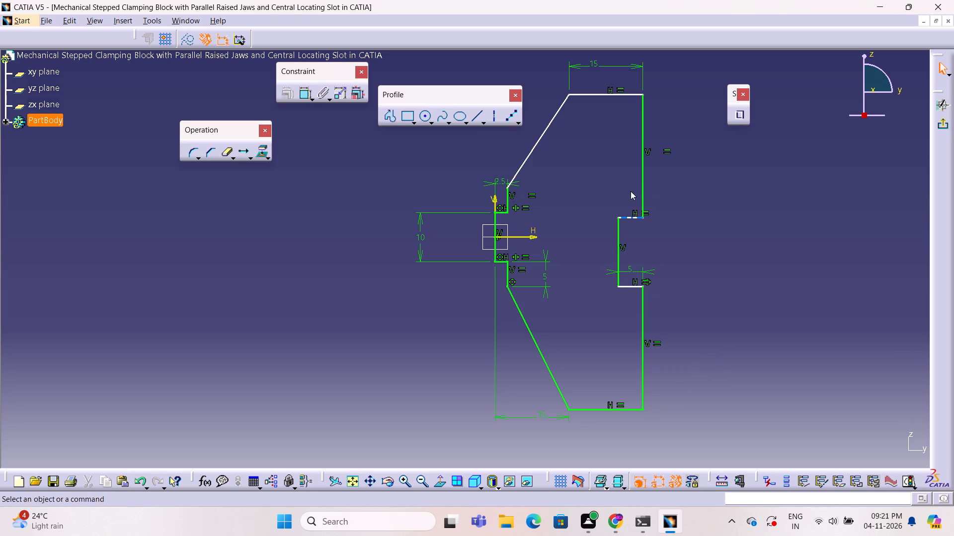
Constrain the slot's upper and lower horizontal lines to be symmetric about the H axis.
{"action": "left_click", "coordinate": [632, 216]}
{"action": "left_click", "coordinate": [631, 287], "text": "ctrl"}
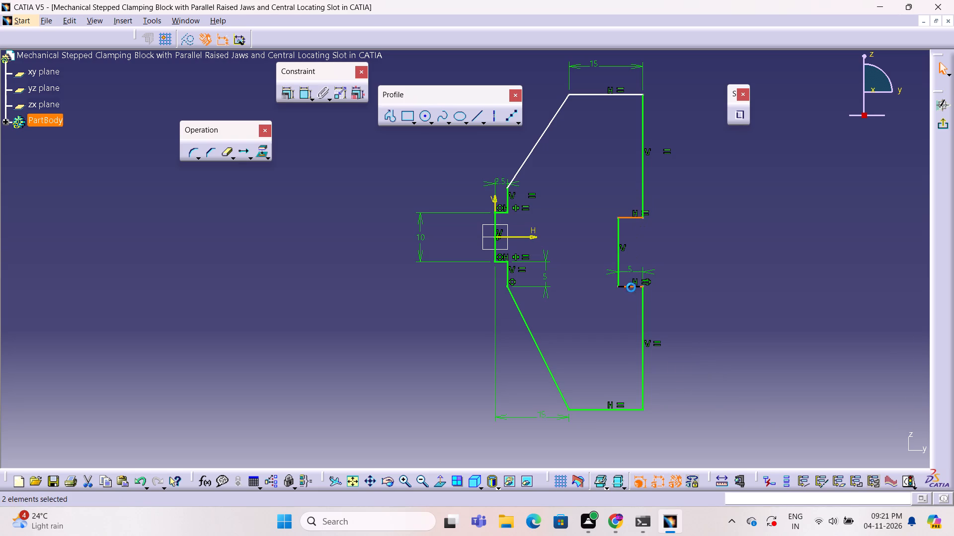
{"action": "left_click", "coordinate": [531, 238], "text": "ctrl"}
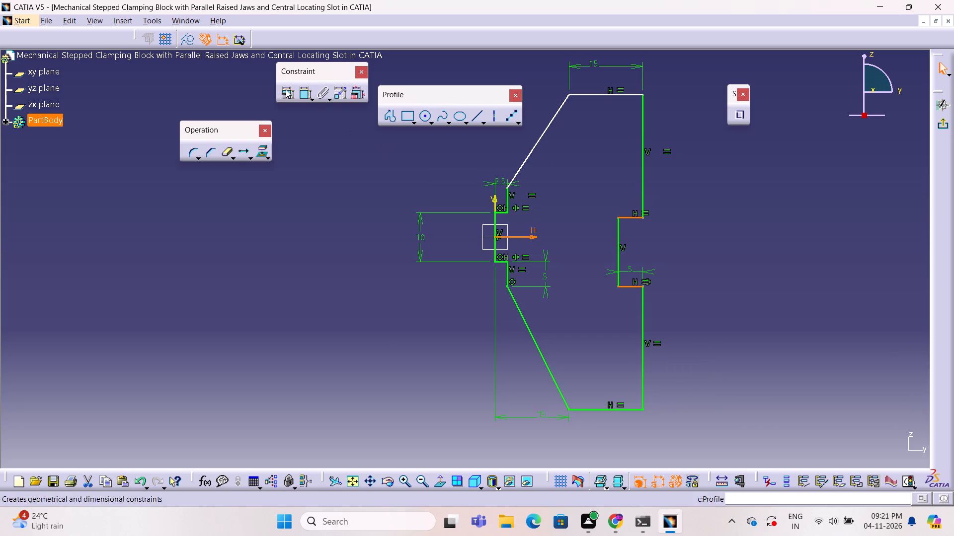
{"action": "left_click", "coordinate": [279, 92]}
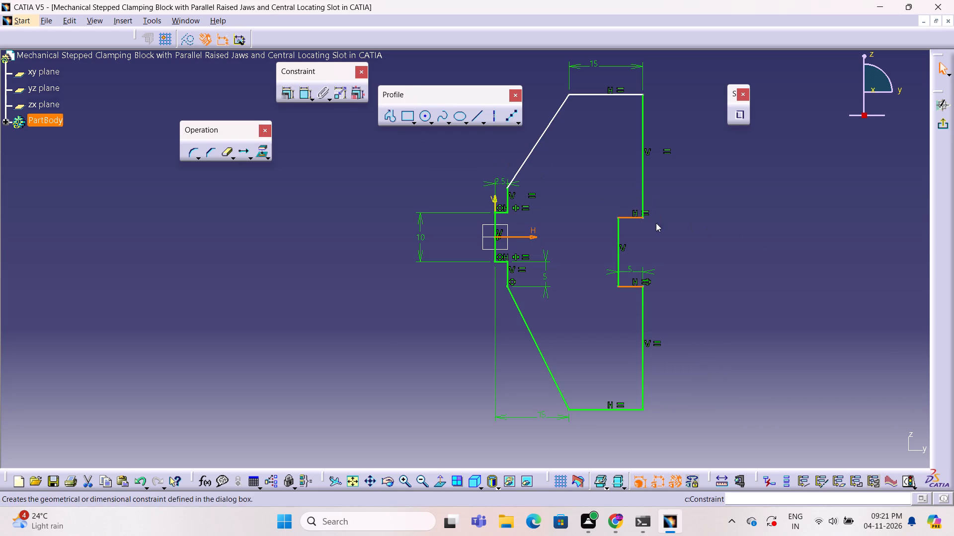
{"action": "left_click", "coordinate": [285, 94]}
{"action": "left_click", "coordinate": [705, 255]}
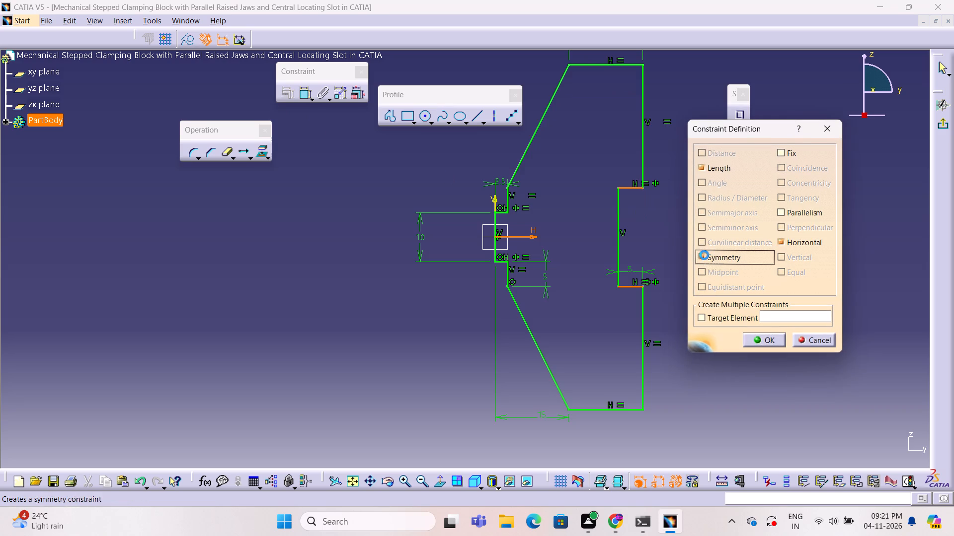
{"action": "left_click", "coordinate": [773, 341]}
{"action": "left_click", "coordinate": [757, 254]}
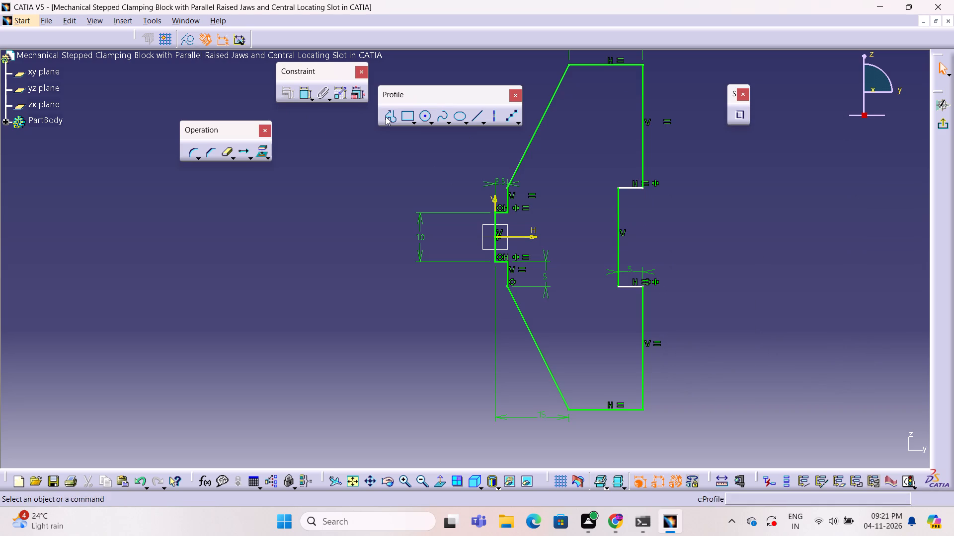
Dimension the slot's height between its upper and lower horizontal lines and set it to 10 mm.
{"action": "left_click", "coordinate": [307, 93]}
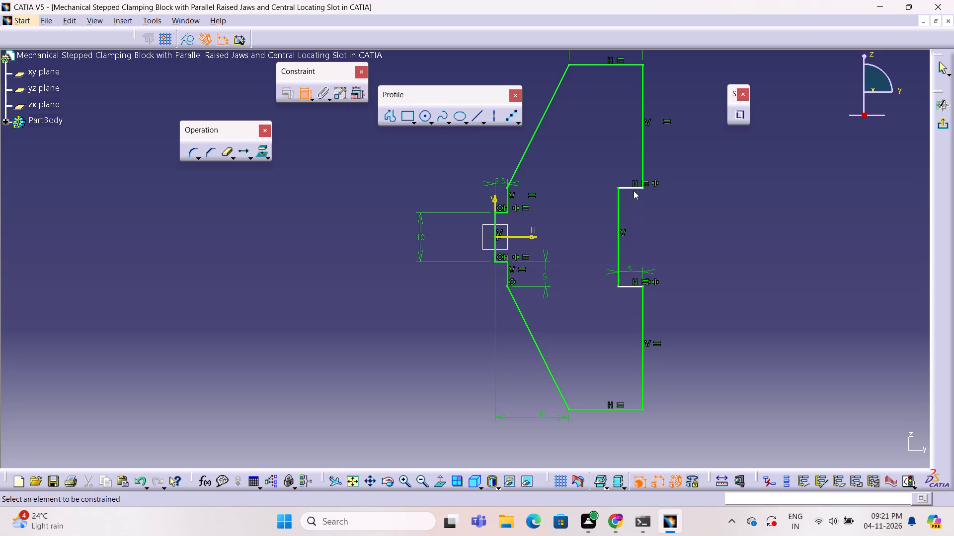
{"action": "left_click", "coordinate": [633, 188]}
{"action": "left_click", "coordinate": [633, 286]}
{"action": "left_click", "coordinate": [672, 238]}
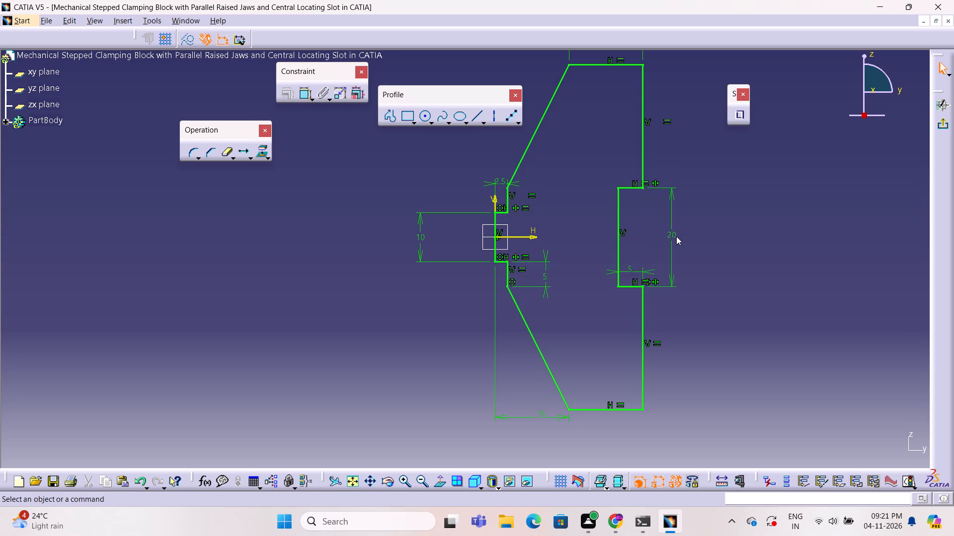
{"action": "double_click", "coordinate": [675, 236]}
{"action": "type", "text": "10"}
{"action": "left_click", "coordinate": [838, 444]}
{"action": "left_click", "coordinate": [755, 264]}
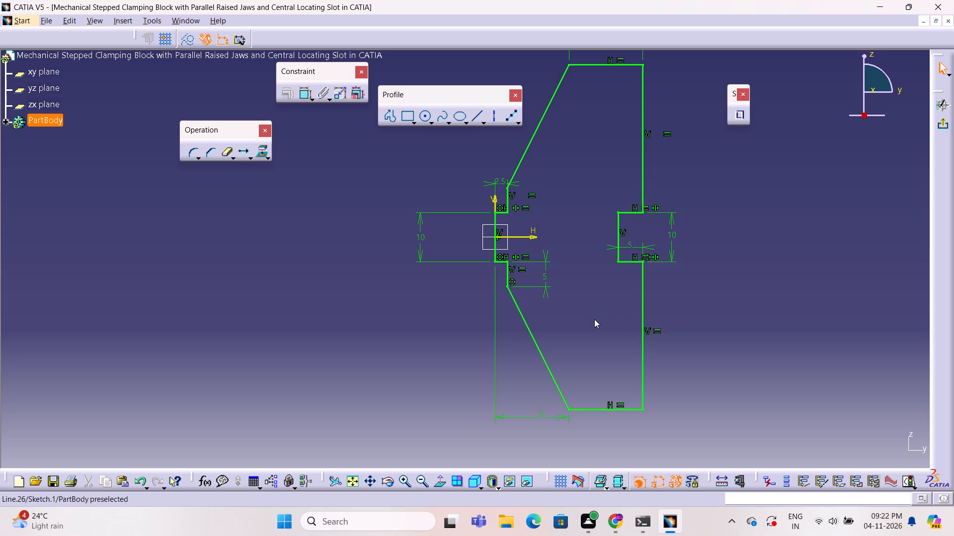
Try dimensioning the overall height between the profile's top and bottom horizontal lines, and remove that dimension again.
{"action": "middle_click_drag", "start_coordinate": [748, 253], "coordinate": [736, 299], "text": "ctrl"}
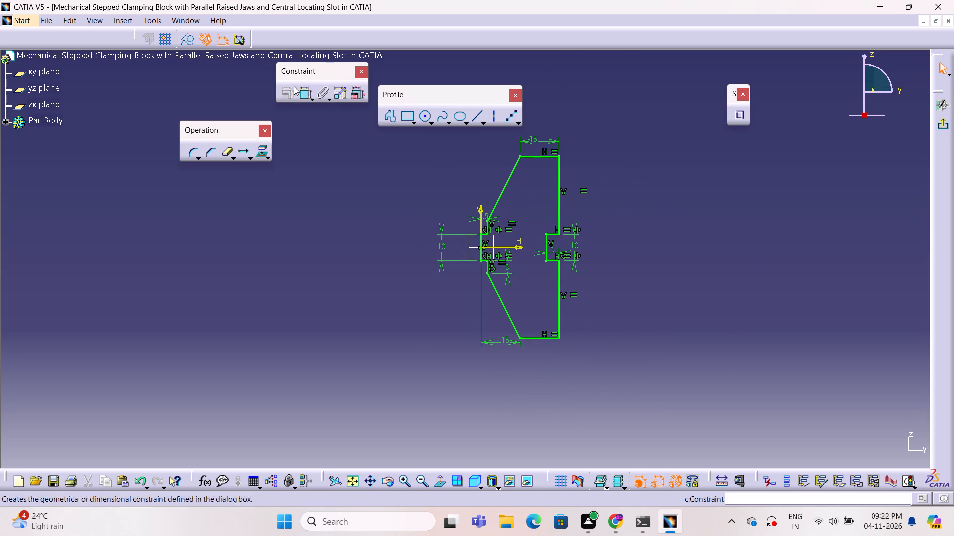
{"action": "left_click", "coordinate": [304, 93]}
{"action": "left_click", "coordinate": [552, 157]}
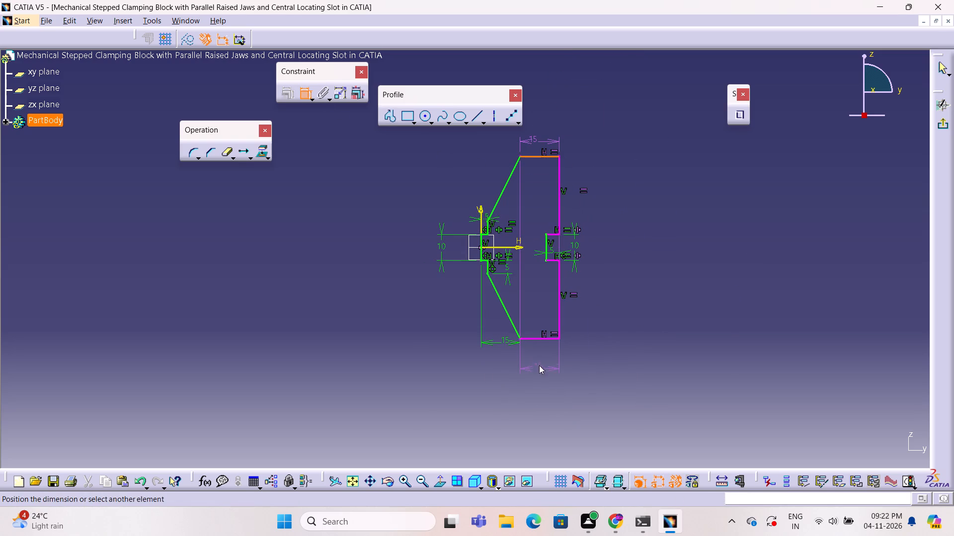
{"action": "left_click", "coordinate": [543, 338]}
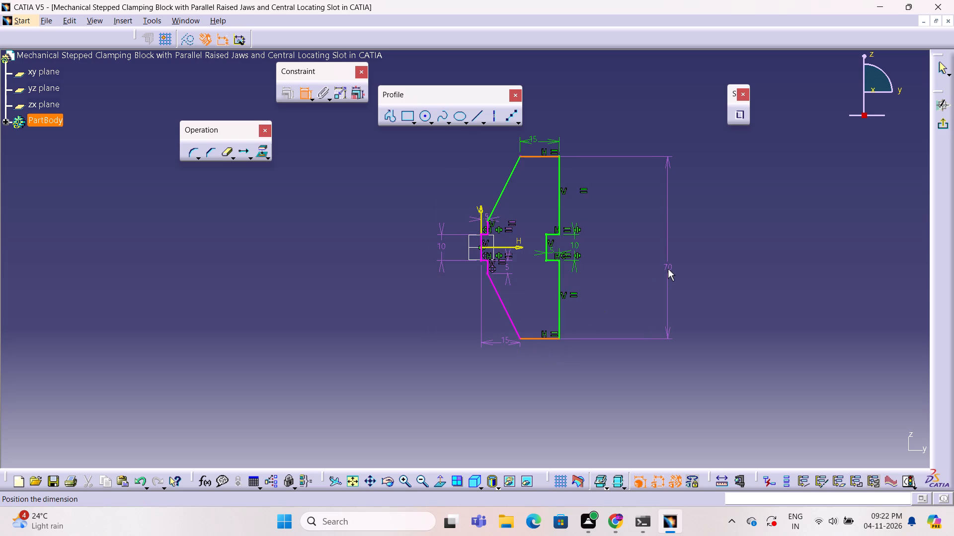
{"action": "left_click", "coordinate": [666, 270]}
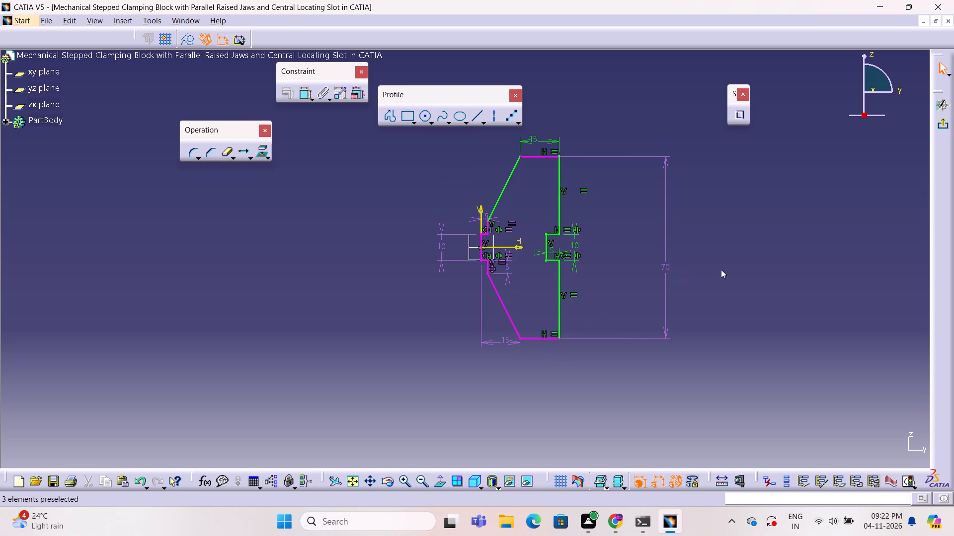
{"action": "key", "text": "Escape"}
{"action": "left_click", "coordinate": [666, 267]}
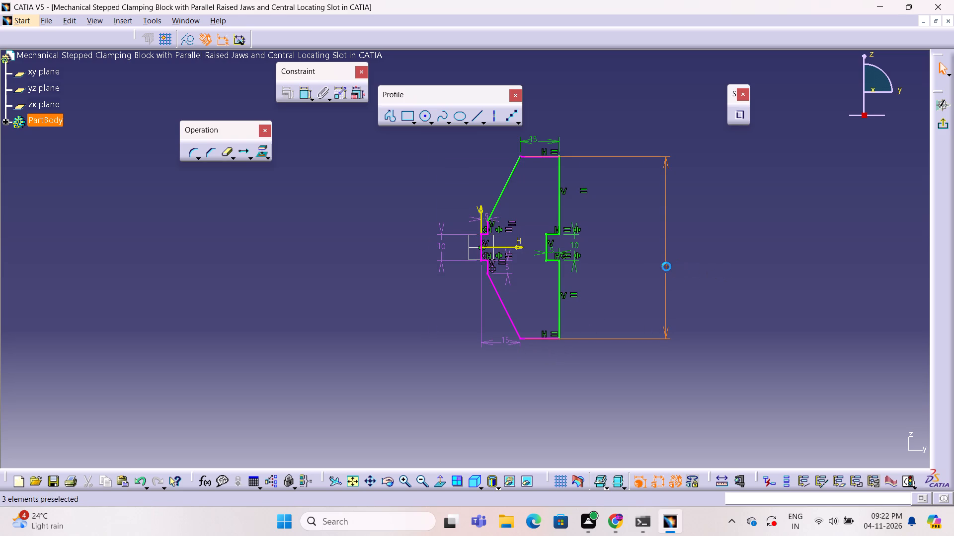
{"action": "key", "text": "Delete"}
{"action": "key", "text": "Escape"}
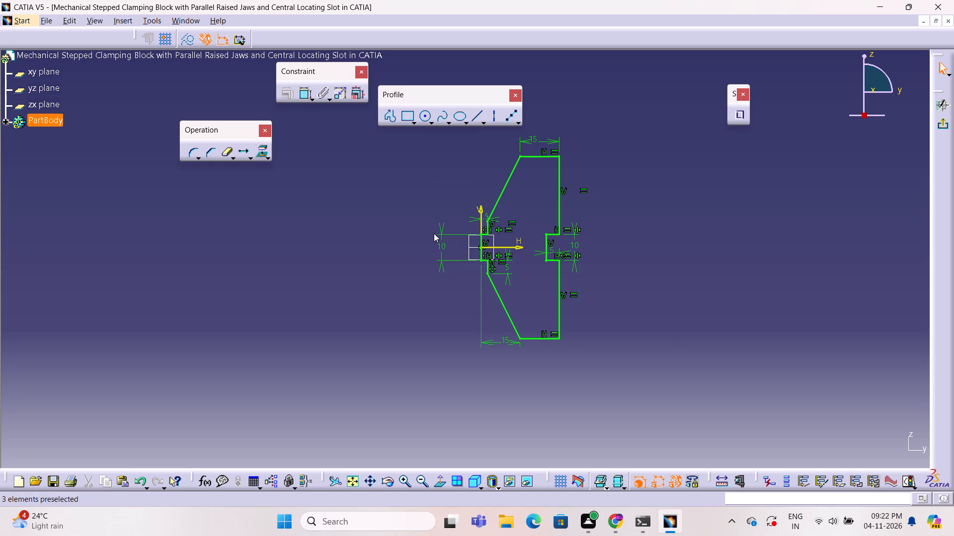
Delete the 10 mm height dimension of the small central step beside the V axis.
{"action": "left_click", "coordinate": [443, 245]}
{"action": "key", "text": "Delete"}
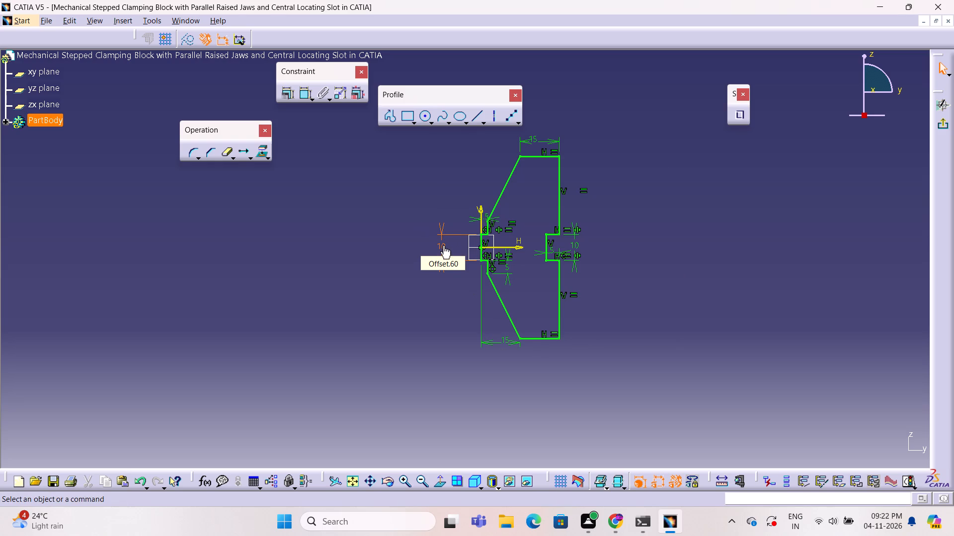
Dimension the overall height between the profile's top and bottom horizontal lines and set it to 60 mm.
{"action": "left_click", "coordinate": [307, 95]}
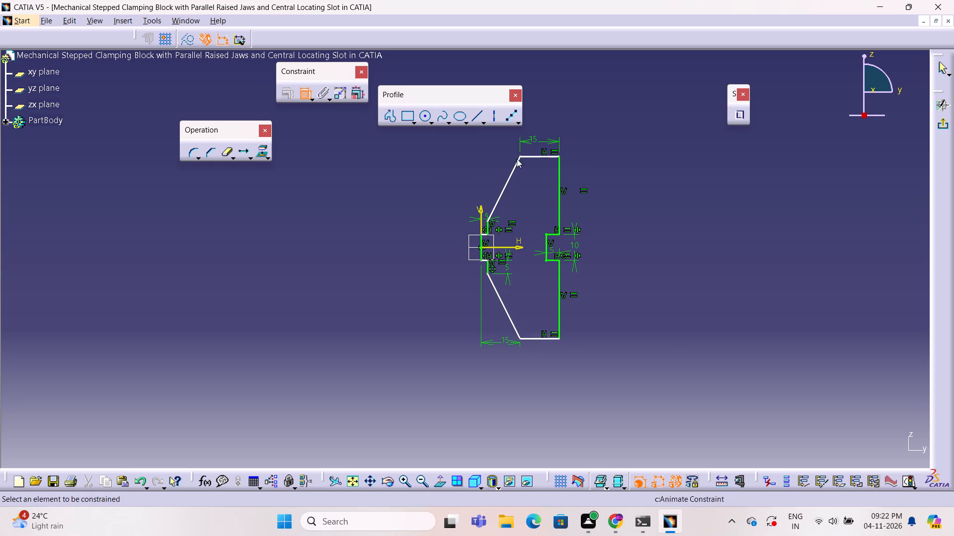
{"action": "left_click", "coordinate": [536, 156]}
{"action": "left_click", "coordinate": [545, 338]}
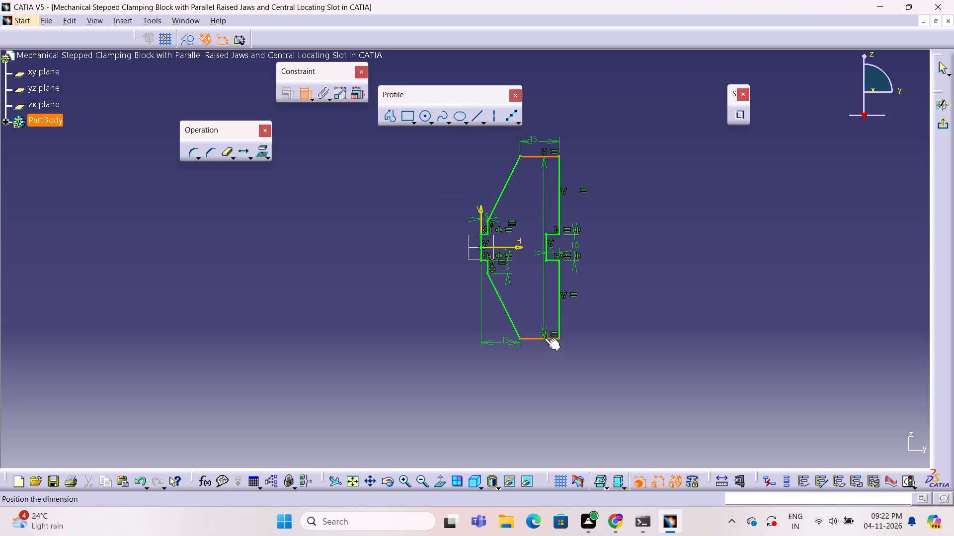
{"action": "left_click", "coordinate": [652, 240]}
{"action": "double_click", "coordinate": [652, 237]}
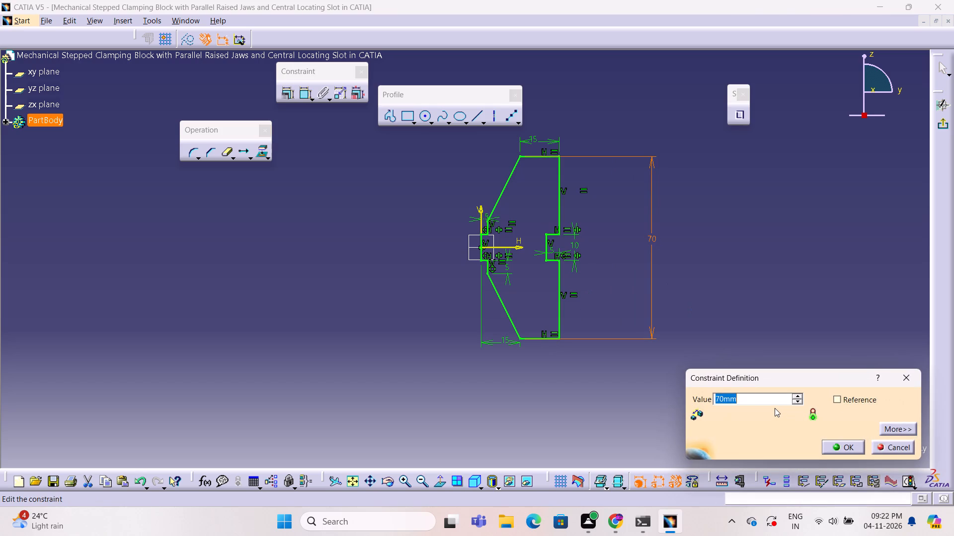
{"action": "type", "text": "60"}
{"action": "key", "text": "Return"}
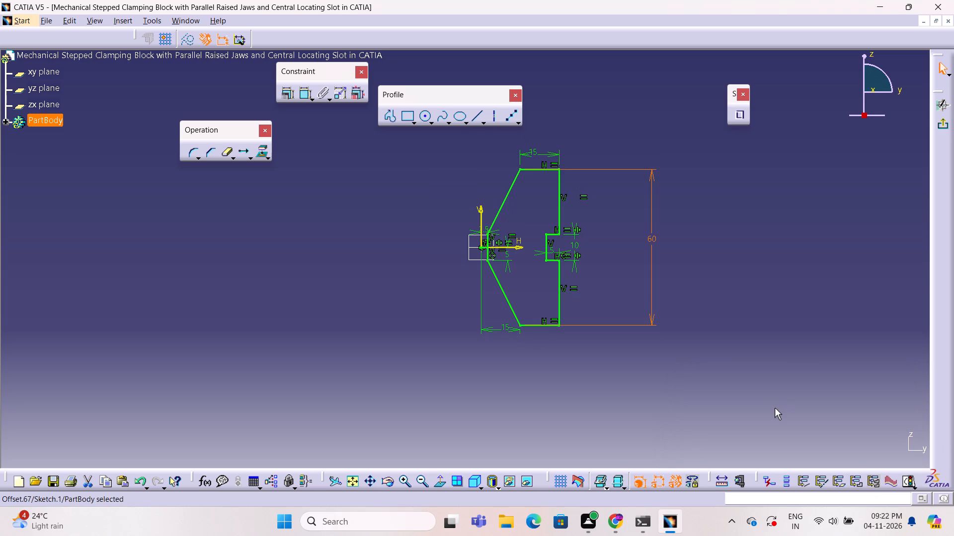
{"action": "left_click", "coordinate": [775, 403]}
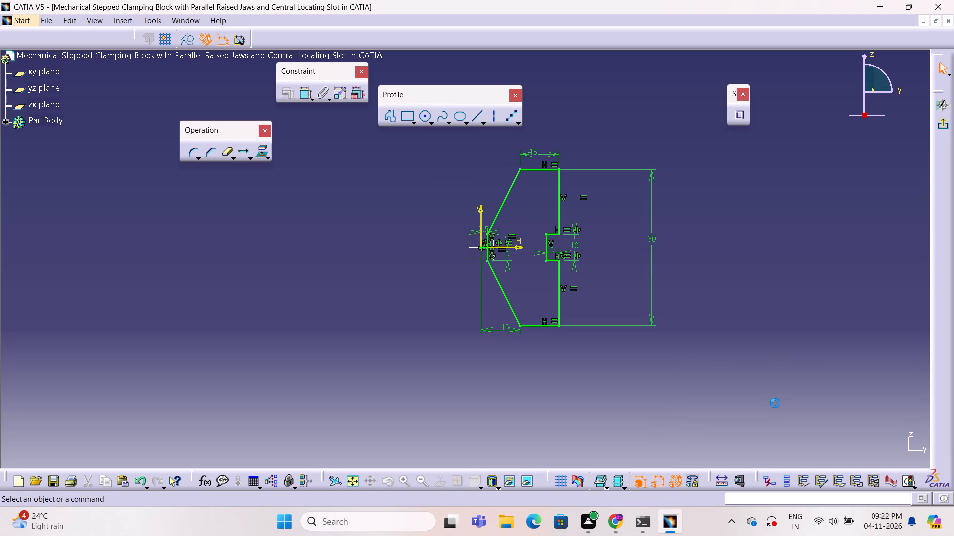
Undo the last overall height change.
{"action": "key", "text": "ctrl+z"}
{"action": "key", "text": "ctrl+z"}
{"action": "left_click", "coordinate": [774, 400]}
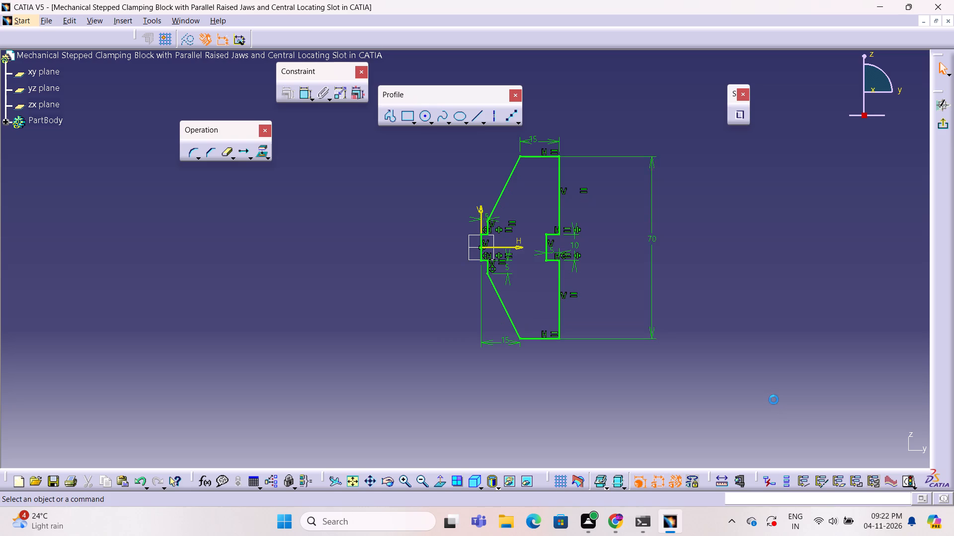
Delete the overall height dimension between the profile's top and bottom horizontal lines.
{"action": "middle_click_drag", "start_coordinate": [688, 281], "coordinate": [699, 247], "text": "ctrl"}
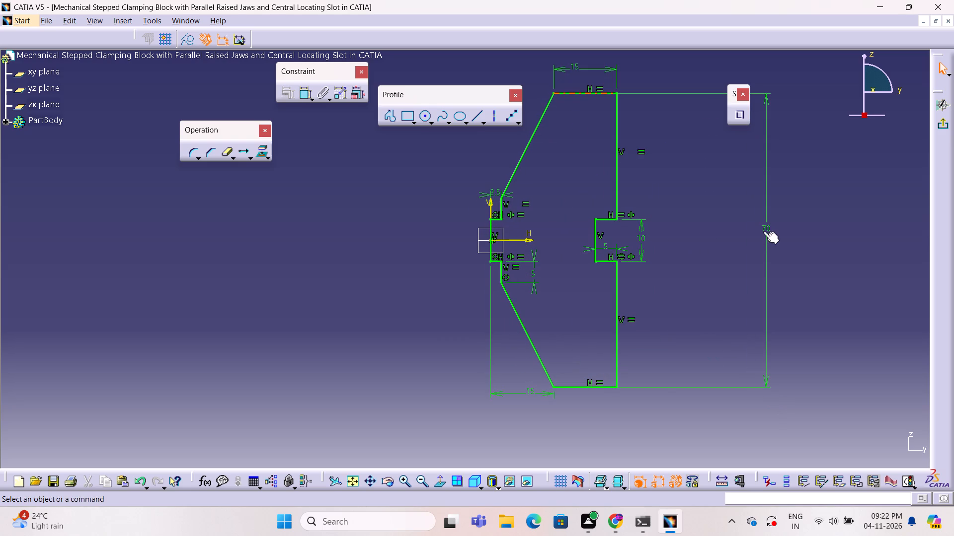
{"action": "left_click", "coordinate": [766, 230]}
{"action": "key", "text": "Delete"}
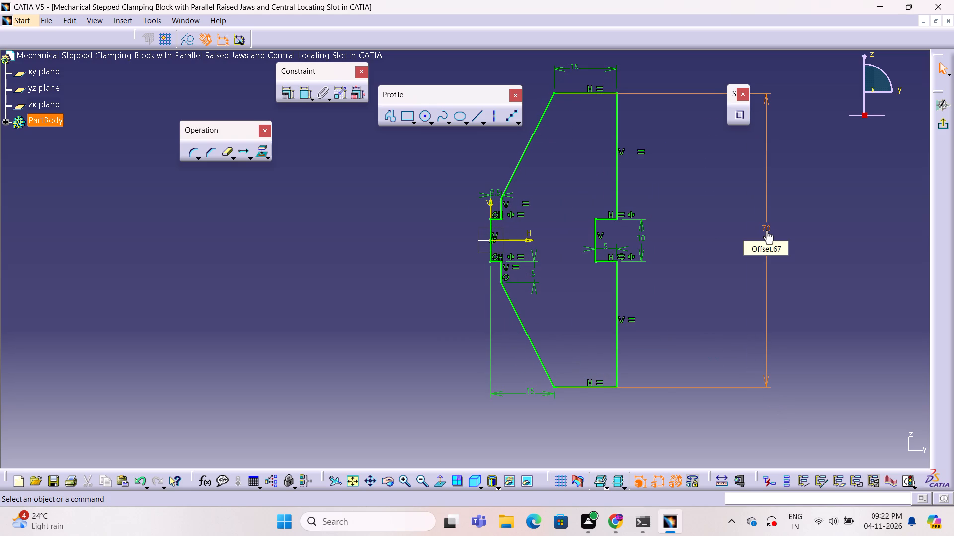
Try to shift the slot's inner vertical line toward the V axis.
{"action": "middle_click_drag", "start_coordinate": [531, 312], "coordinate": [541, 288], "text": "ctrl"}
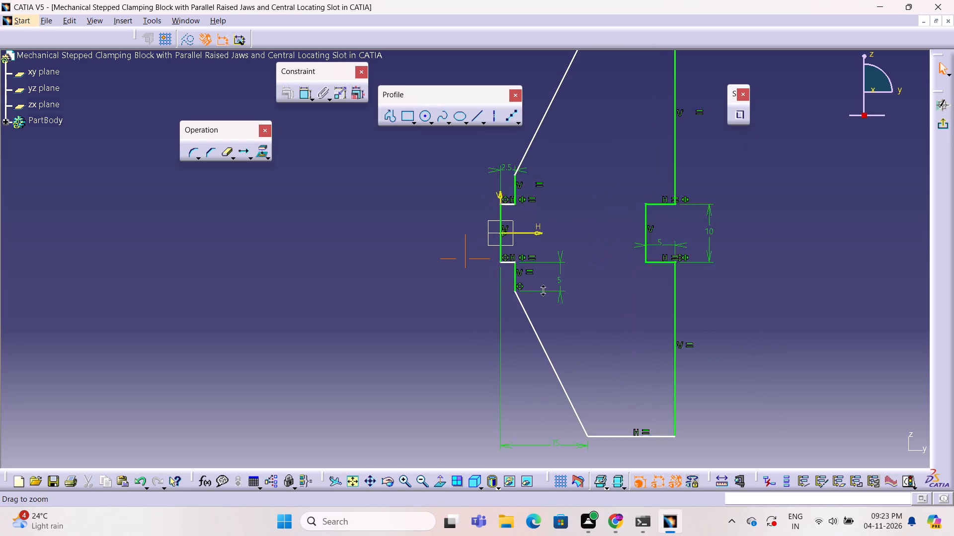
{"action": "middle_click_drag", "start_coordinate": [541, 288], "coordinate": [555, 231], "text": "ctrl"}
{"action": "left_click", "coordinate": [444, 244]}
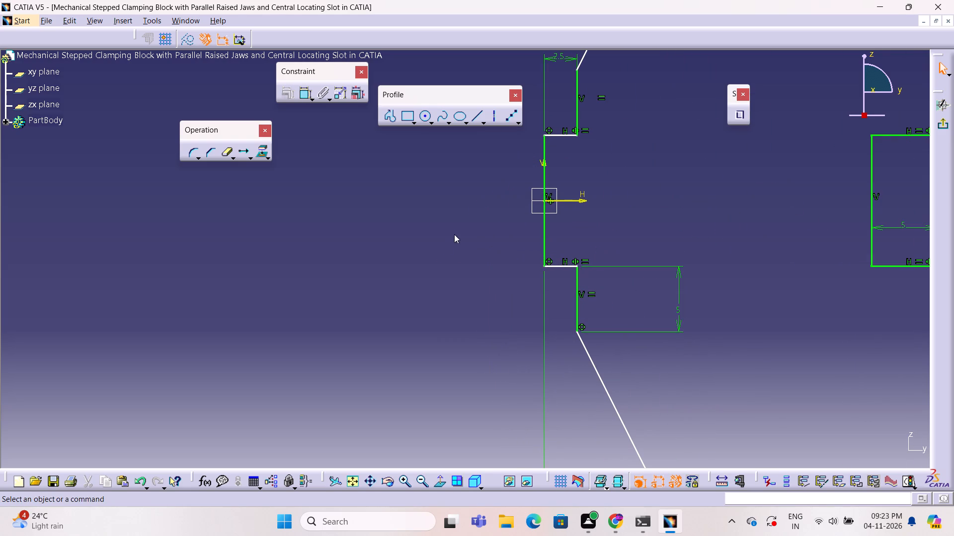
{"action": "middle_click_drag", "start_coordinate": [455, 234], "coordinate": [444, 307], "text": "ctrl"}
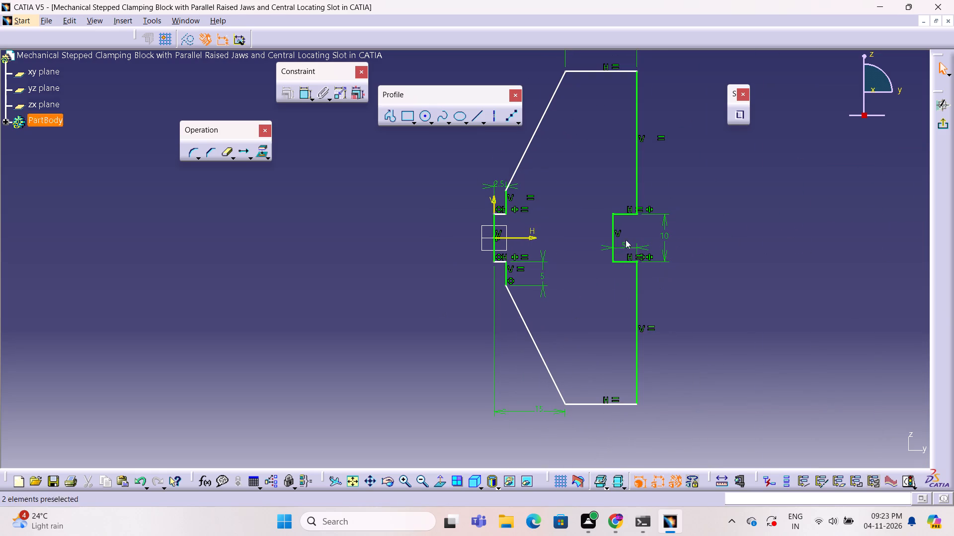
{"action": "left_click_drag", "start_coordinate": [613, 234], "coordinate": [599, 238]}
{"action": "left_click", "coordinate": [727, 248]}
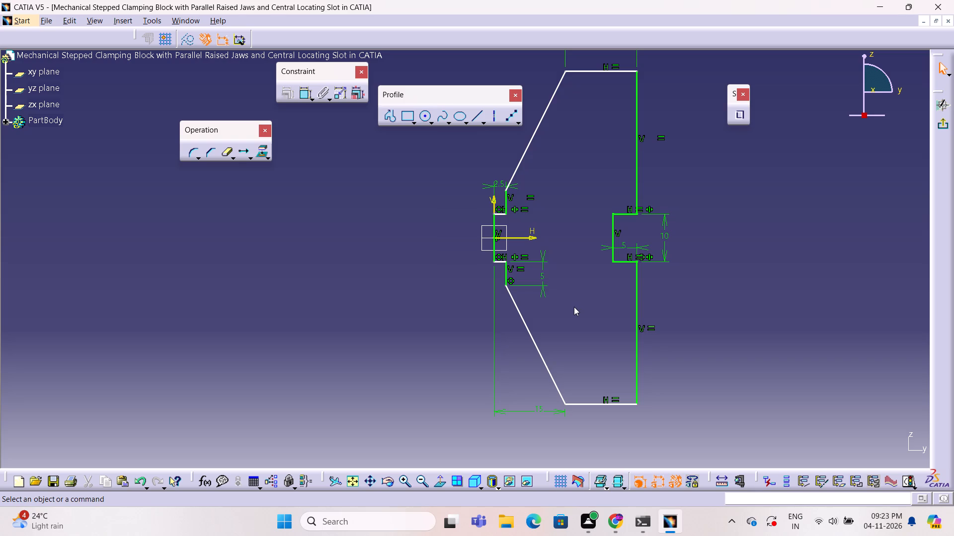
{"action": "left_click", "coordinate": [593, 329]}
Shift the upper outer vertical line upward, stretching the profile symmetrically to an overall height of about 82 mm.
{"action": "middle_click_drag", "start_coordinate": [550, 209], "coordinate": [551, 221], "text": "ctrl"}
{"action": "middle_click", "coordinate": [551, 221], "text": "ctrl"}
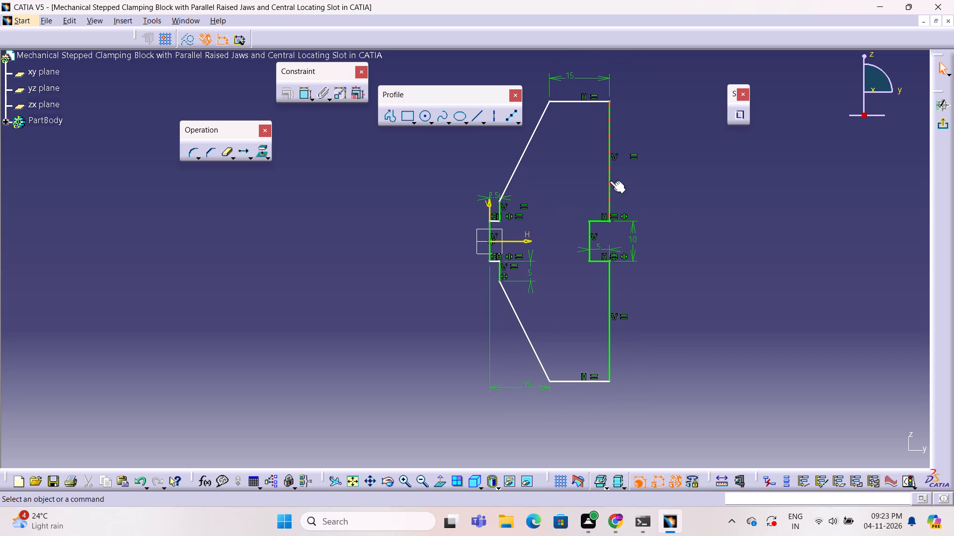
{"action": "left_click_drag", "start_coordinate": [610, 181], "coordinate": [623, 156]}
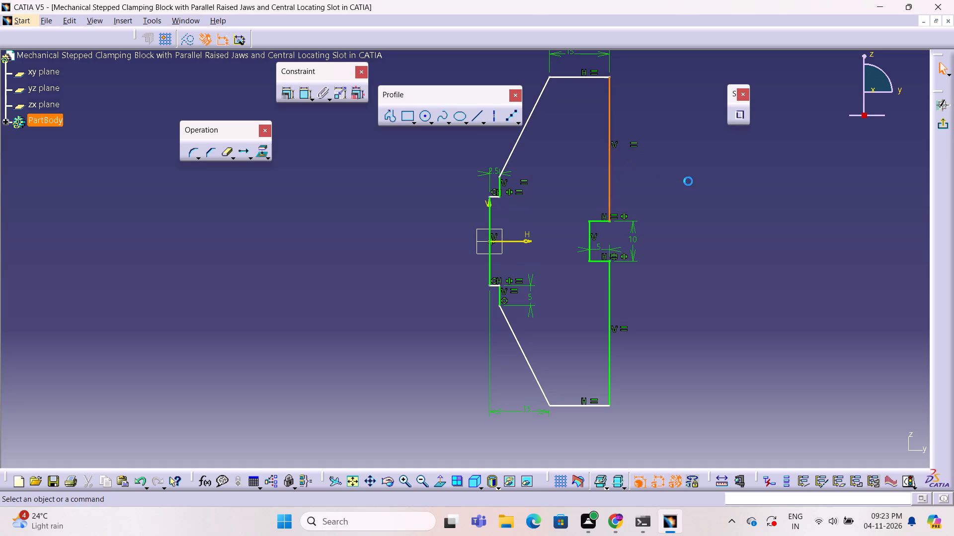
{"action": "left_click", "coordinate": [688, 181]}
Dimension the overall height between the profile's top and bottom horizontal lines and set it to 60 mm.
{"action": "left_click", "coordinate": [305, 97]}
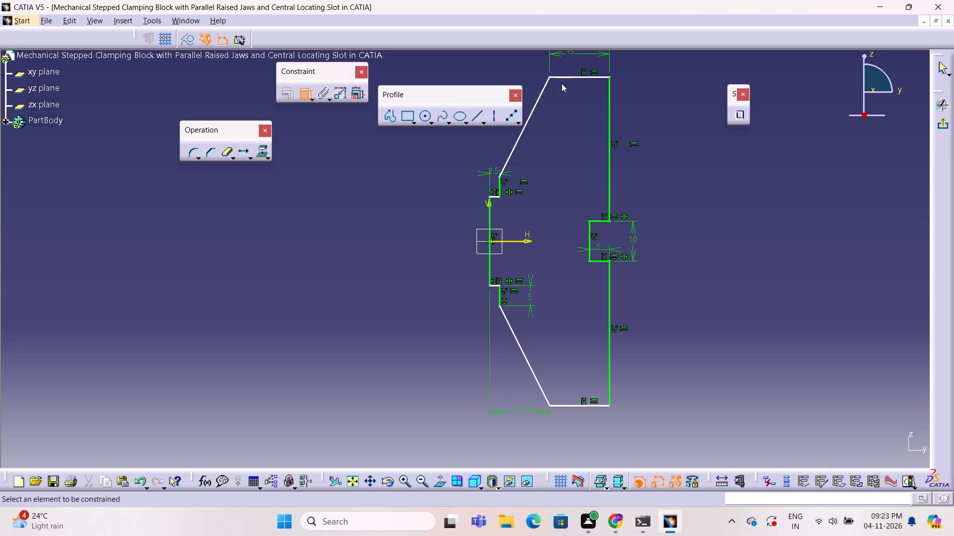
{"action": "left_click", "coordinate": [574, 79]}
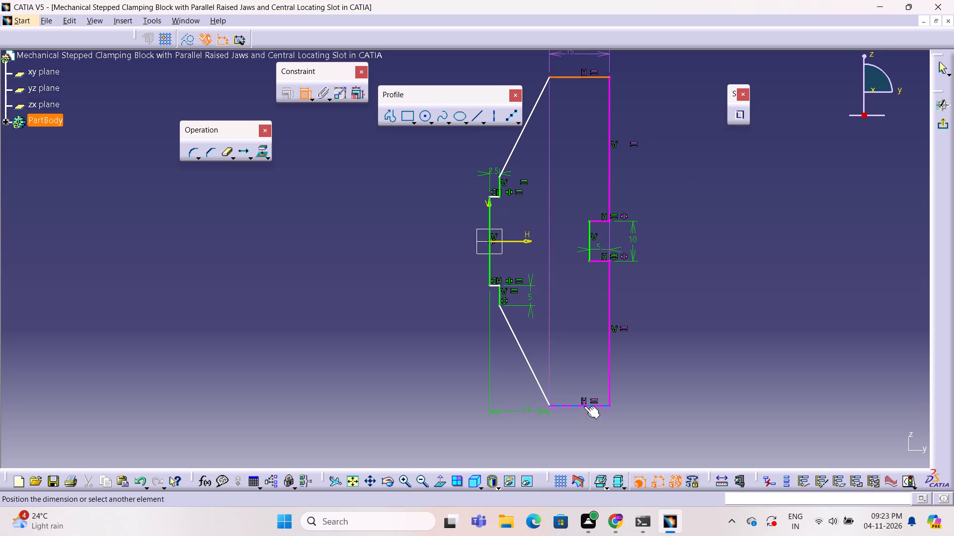
{"action": "left_click", "coordinate": [584, 406]}
{"action": "left_click", "coordinate": [735, 233]}
{"action": "double_click", "coordinate": [736, 232]}
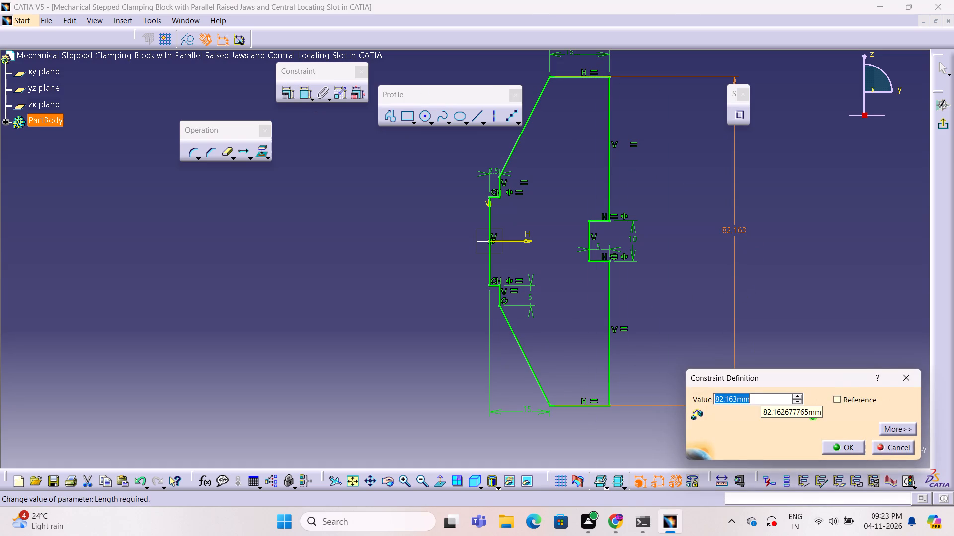
{"action": "type", "text": "60"}
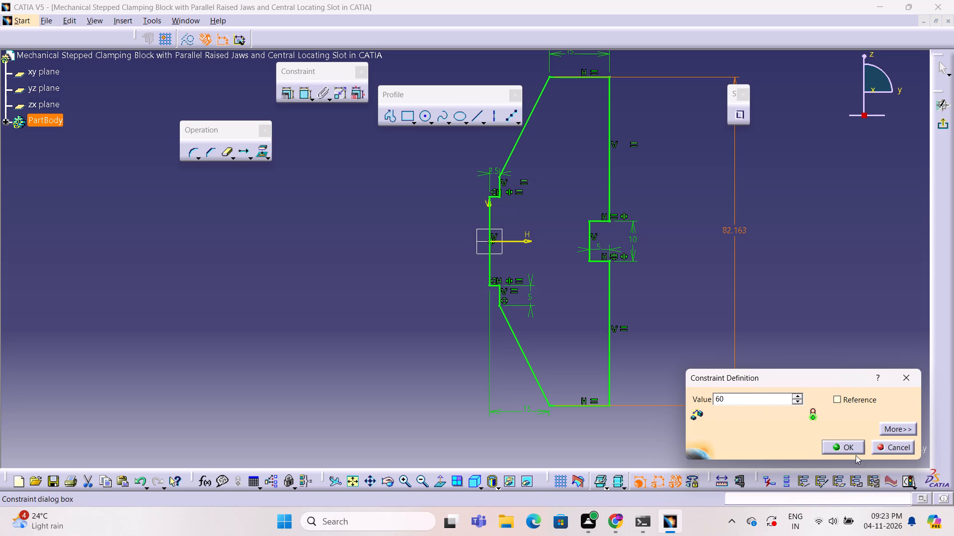
{"action": "left_click", "coordinate": [856, 445]}
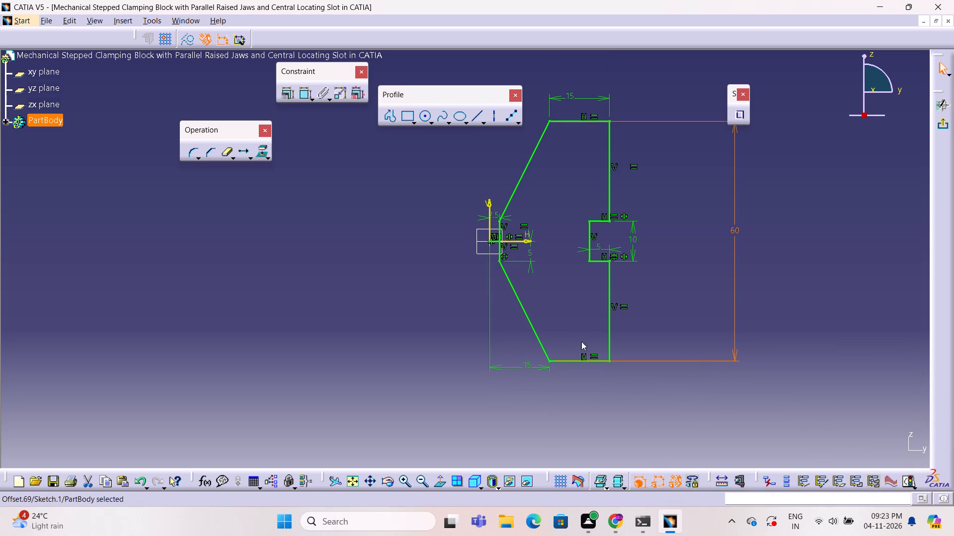
Delete the two short vertical lines near the V axis and the short horizontal line joining them to the origin.
{"action": "middle_click_drag", "start_coordinate": [565, 318], "coordinate": [585, 185], "text": "ctrl"}
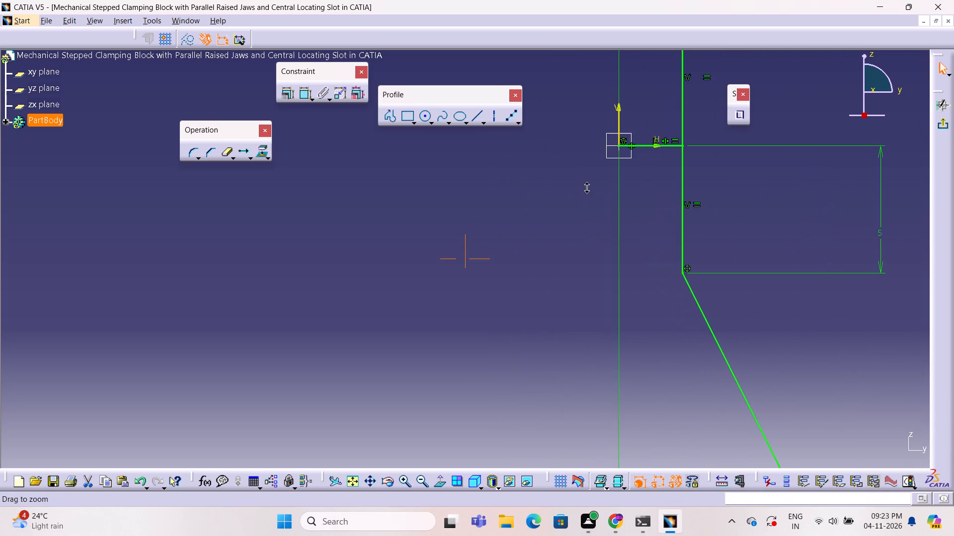
{"action": "middle_click_drag", "start_coordinate": [585, 185], "coordinate": [579, 264], "text": "ctrl"}
{"action": "middle_click", "coordinate": [579, 264], "text": "ctrl"}
{"action": "middle_click", "coordinate": [579, 264], "text": "ctrl"}
{"action": "middle_click", "coordinate": [579, 264], "text": "ctrl"}
{"action": "middle_click", "coordinate": [579, 264], "text": "ctrl"}
{"action": "middle_click", "coordinate": [579, 264], "text": "ctrl"}
{"action": "middle_click", "coordinate": [579, 264], "text": "ctrl"}
{"action": "middle_click", "coordinate": [579, 264], "text": "ctrl"}
{"action": "middle_click", "coordinate": [579, 264], "text": "ctrl"}
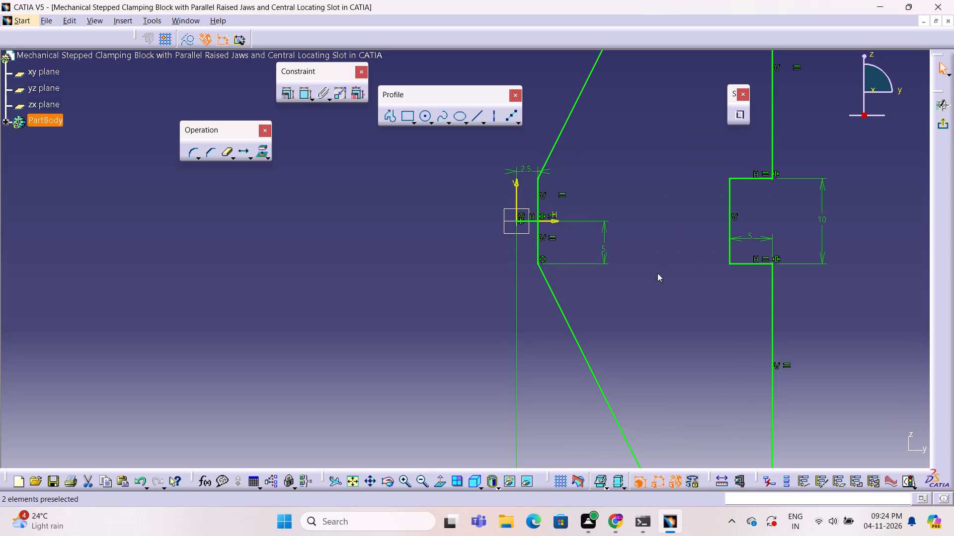
{"action": "middle_click_drag", "start_coordinate": [817, 289], "coordinate": [812, 327], "text": "ctrl"}
{"action": "middle_click", "coordinate": [812, 327], "text": "ctrl"}
{"action": "middle_click", "coordinate": [812, 327], "text": "ctrl"}
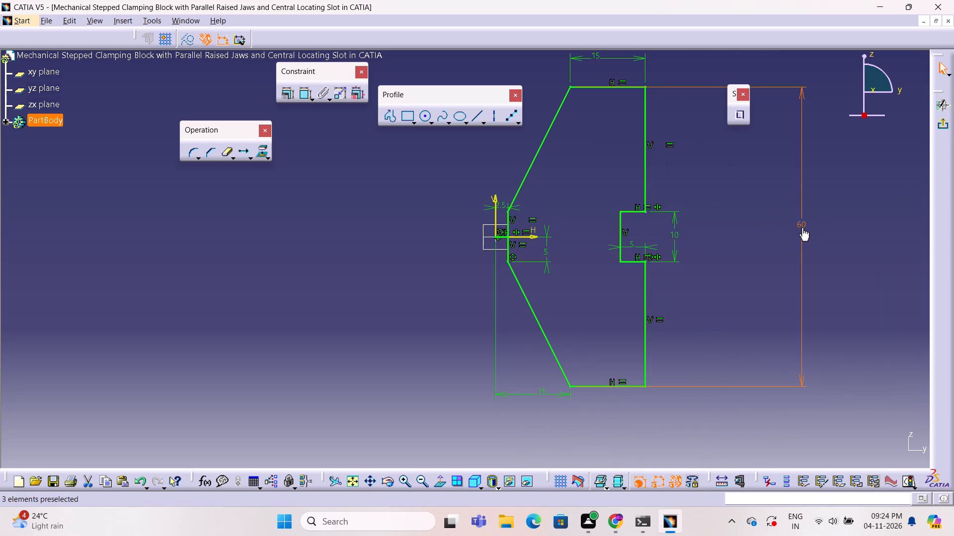
{"action": "left_click", "coordinate": [507, 228]}
{"action": "key", "text": "Delete"}
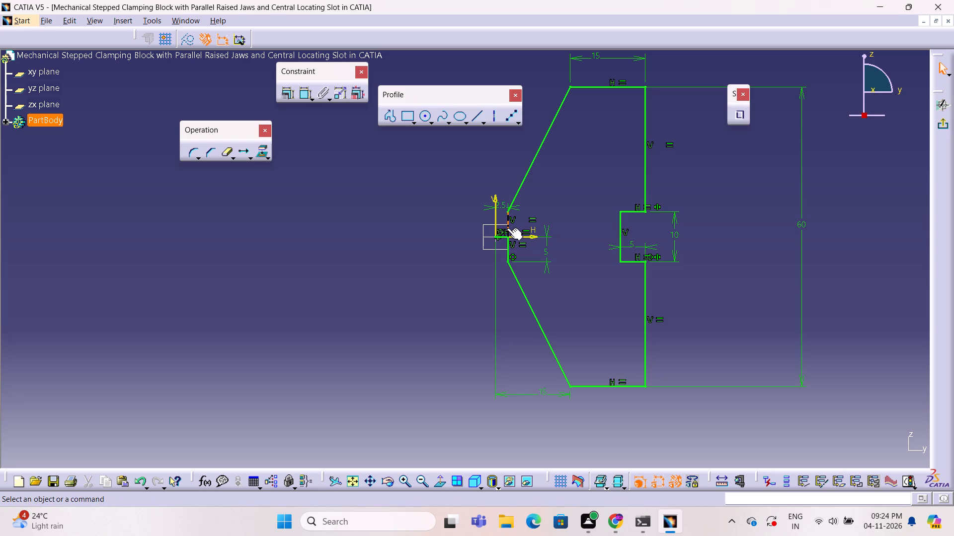
{"action": "left_click", "coordinate": [507, 244]}
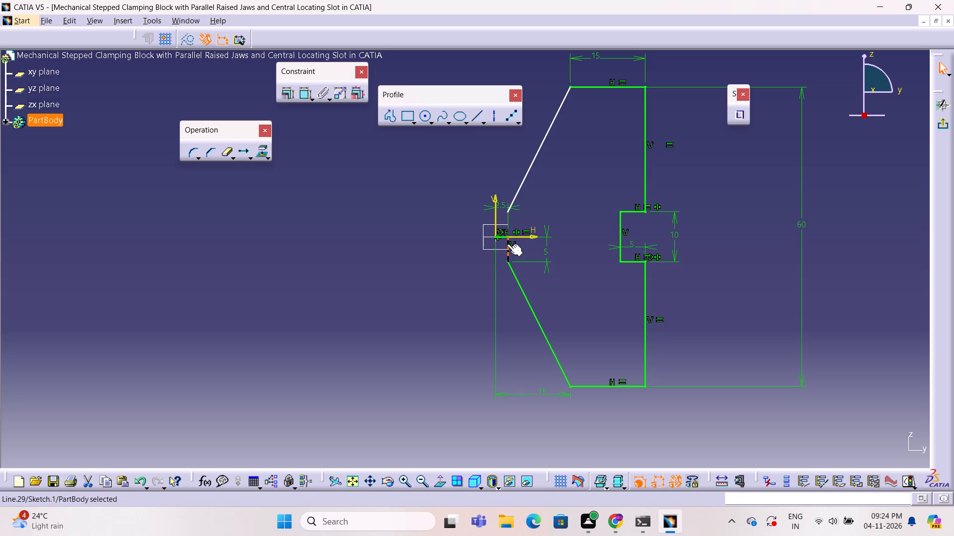
{"action": "key", "text": "Delete"}
{"action": "left_click", "coordinate": [503, 236]}
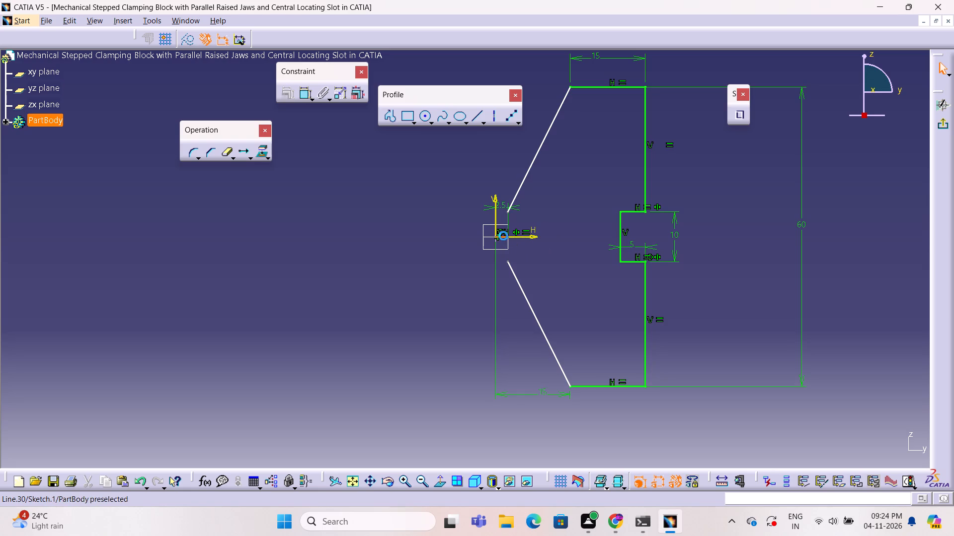
{"action": "key", "text": "Delete"}
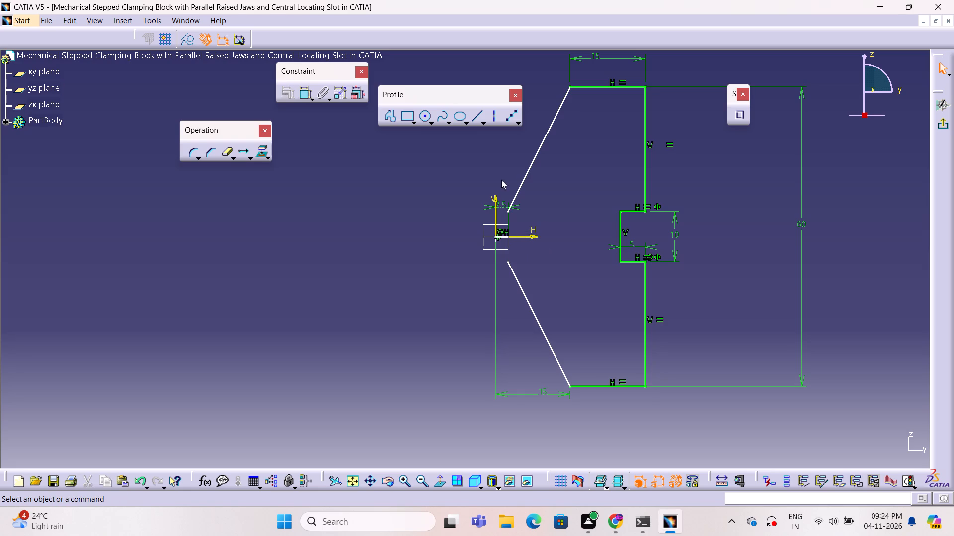
Delete both slanted profile lines along with the 2.5 mm and lower 15 mm offset dimensions from the V axis.
{"action": "left_click", "coordinate": [530, 170]}
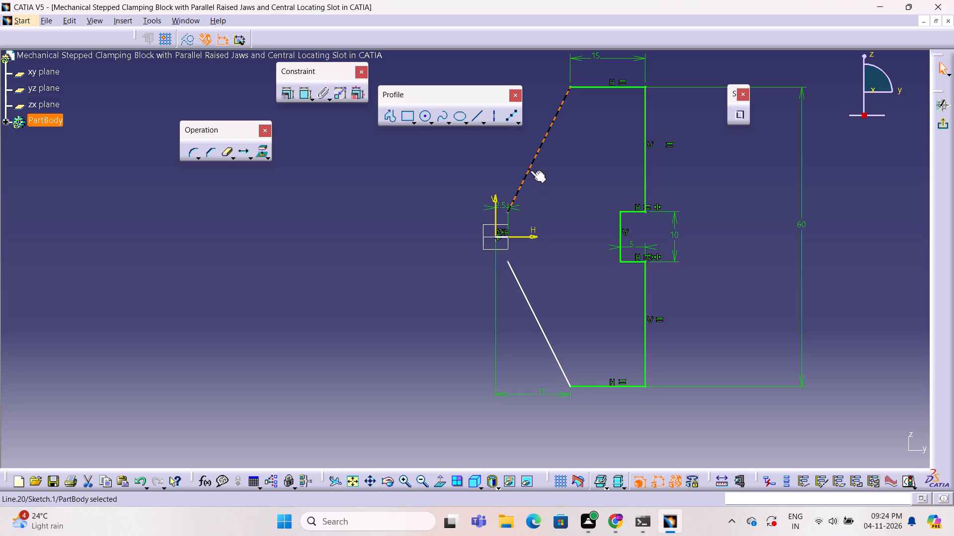
{"action": "key", "text": "Delete"}
{"action": "left_click", "coordinate": [511, 206]}
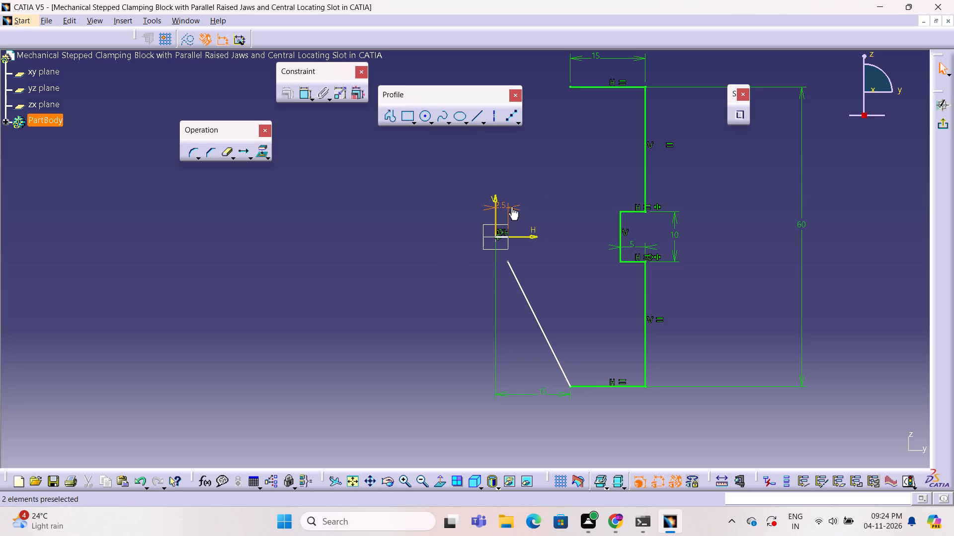
{"action": "key", "text": "Delete"}
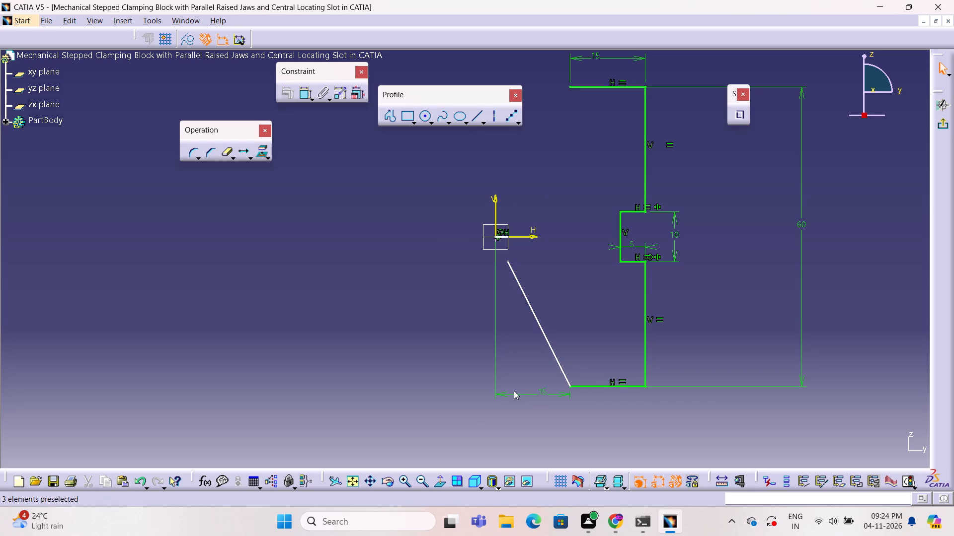
{"action": "left_click", "coordinate": [538, 392]}
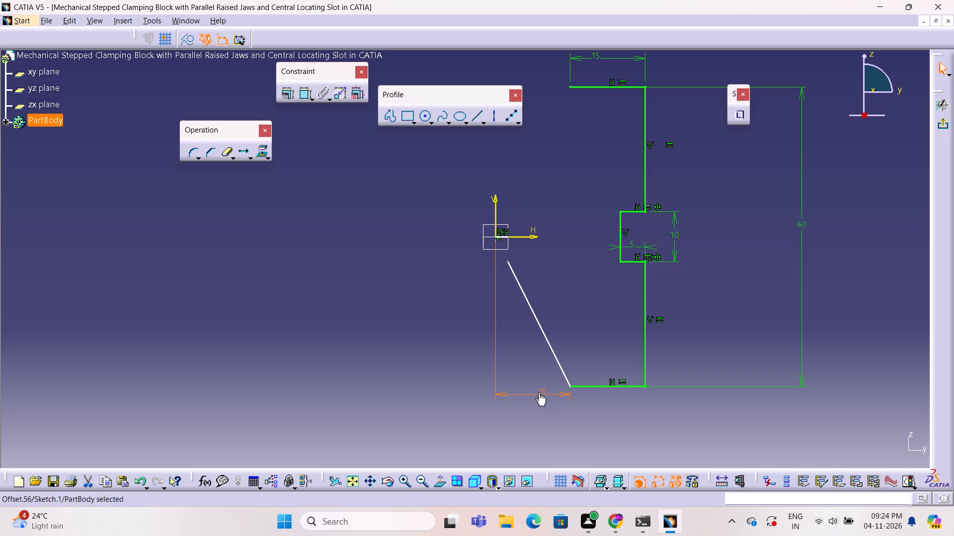
{"action": "key", "text": "Delete"}
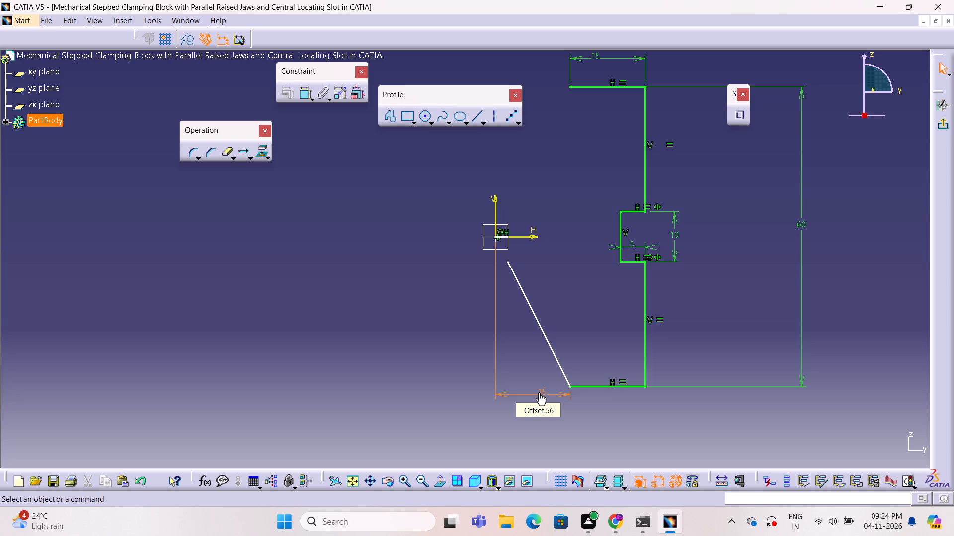
{"action": "left_click", "coordinate": [557, 360]}
{"action": "key", "text": "Delete"}
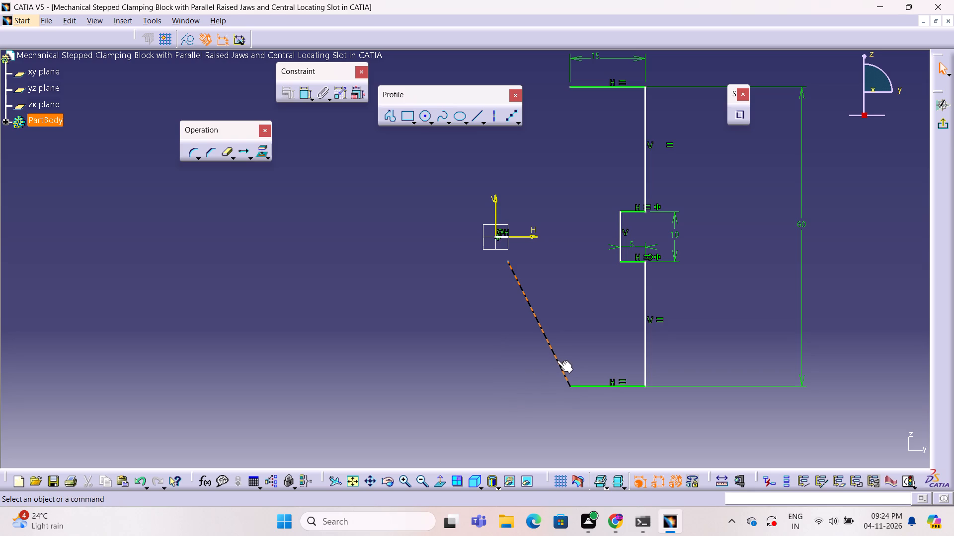
Delete the leftover sketch element beside the origin.
{"action": "left_click", "coordinate": [500, 237]}
{"action": "key", "text": "Delete"}
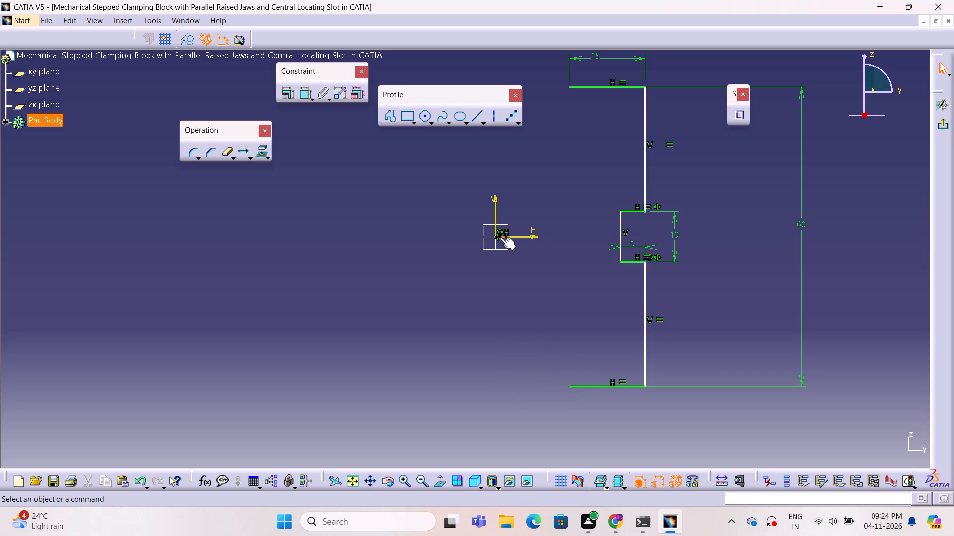
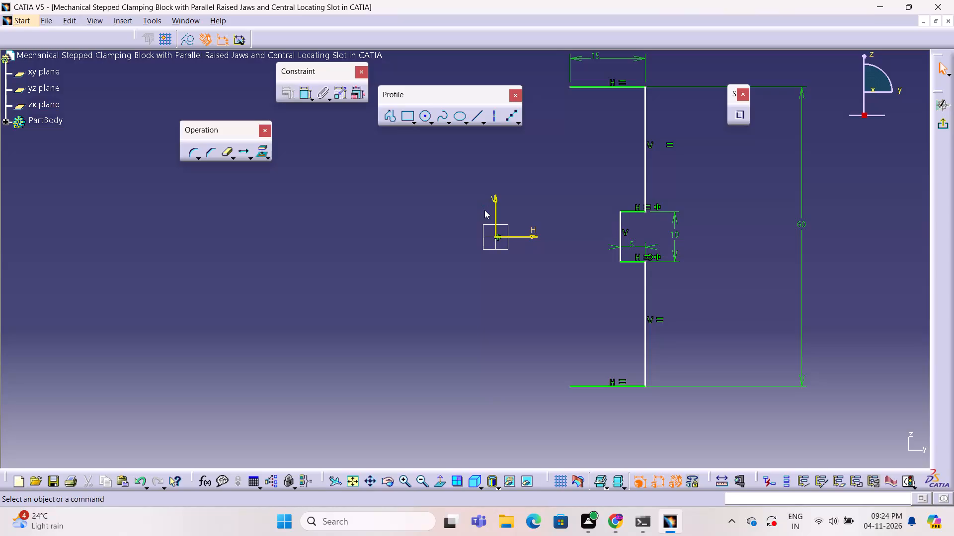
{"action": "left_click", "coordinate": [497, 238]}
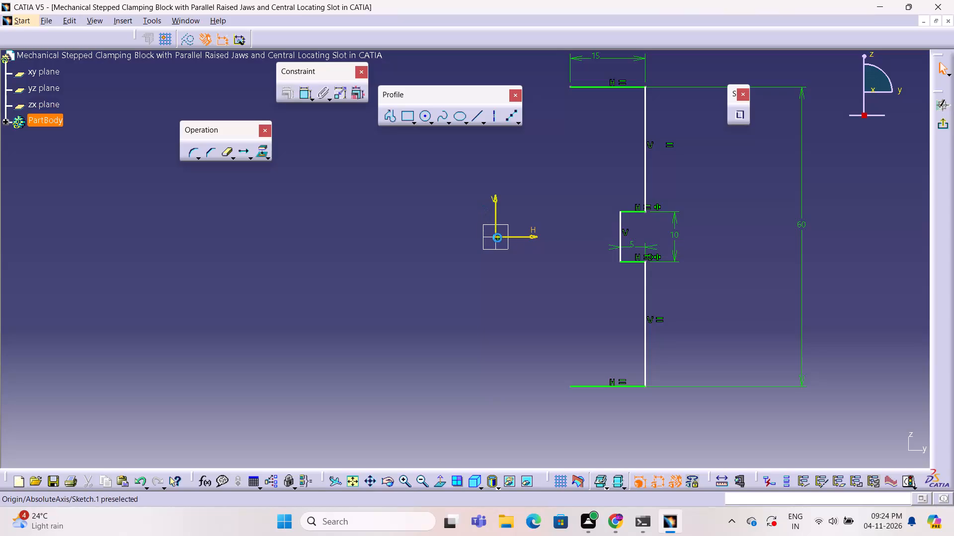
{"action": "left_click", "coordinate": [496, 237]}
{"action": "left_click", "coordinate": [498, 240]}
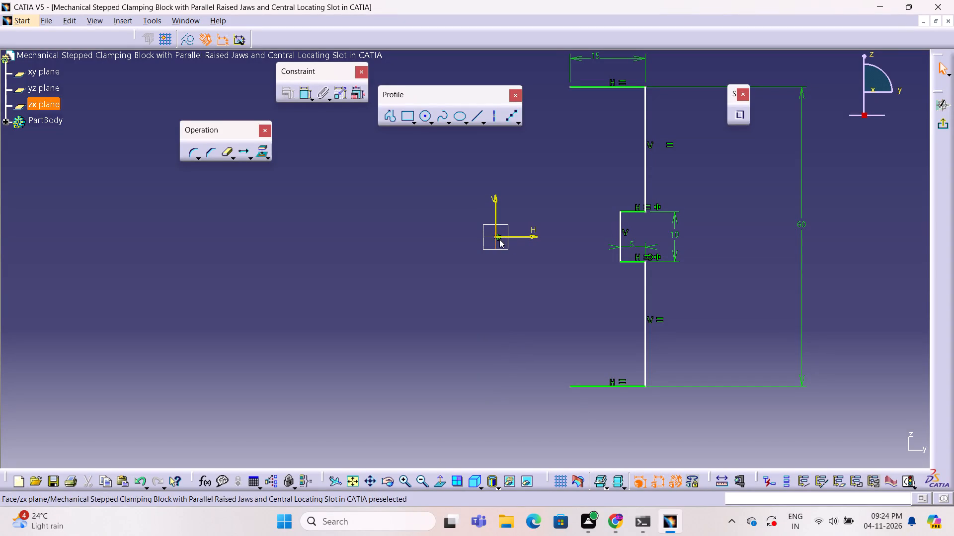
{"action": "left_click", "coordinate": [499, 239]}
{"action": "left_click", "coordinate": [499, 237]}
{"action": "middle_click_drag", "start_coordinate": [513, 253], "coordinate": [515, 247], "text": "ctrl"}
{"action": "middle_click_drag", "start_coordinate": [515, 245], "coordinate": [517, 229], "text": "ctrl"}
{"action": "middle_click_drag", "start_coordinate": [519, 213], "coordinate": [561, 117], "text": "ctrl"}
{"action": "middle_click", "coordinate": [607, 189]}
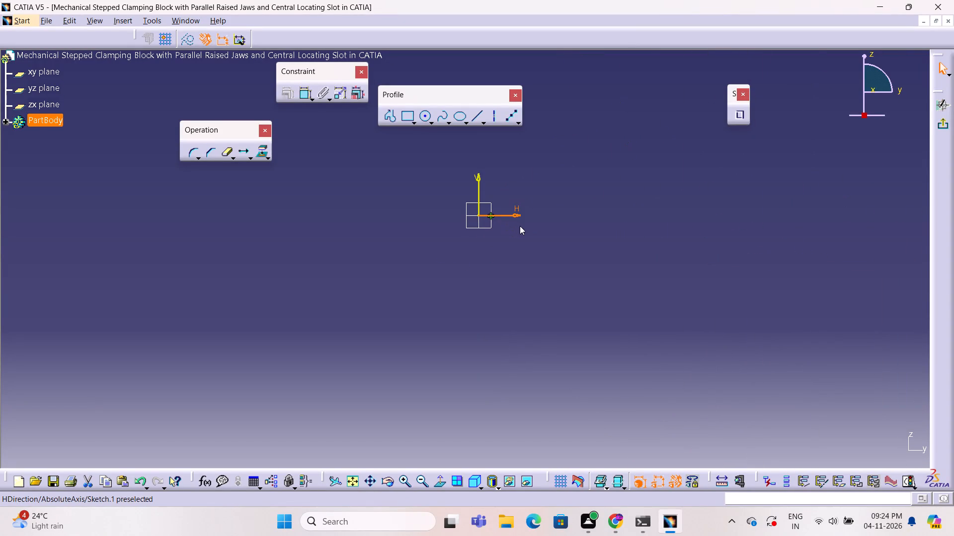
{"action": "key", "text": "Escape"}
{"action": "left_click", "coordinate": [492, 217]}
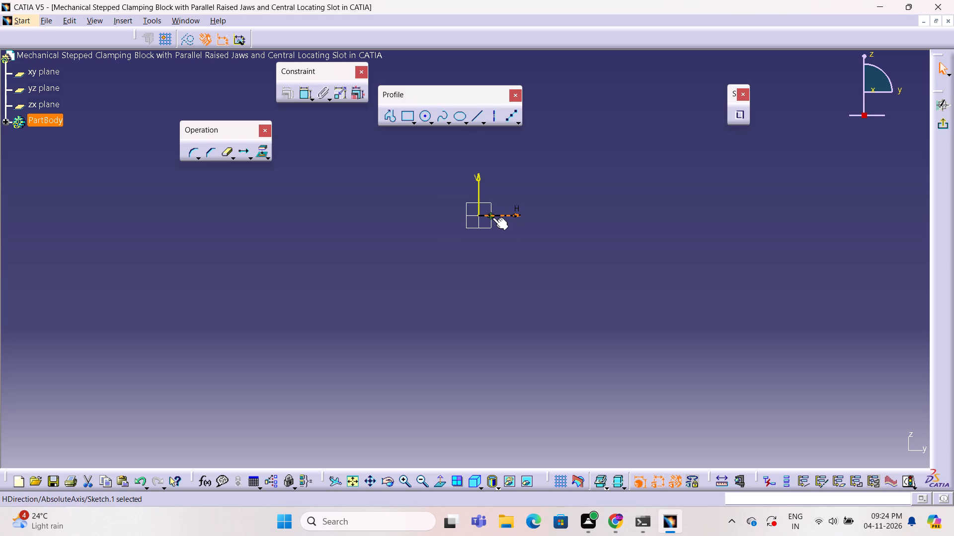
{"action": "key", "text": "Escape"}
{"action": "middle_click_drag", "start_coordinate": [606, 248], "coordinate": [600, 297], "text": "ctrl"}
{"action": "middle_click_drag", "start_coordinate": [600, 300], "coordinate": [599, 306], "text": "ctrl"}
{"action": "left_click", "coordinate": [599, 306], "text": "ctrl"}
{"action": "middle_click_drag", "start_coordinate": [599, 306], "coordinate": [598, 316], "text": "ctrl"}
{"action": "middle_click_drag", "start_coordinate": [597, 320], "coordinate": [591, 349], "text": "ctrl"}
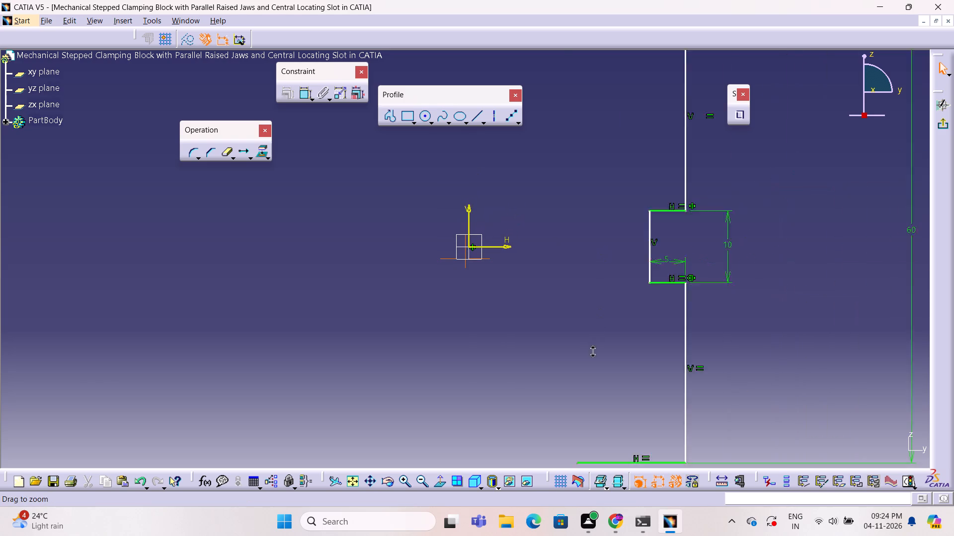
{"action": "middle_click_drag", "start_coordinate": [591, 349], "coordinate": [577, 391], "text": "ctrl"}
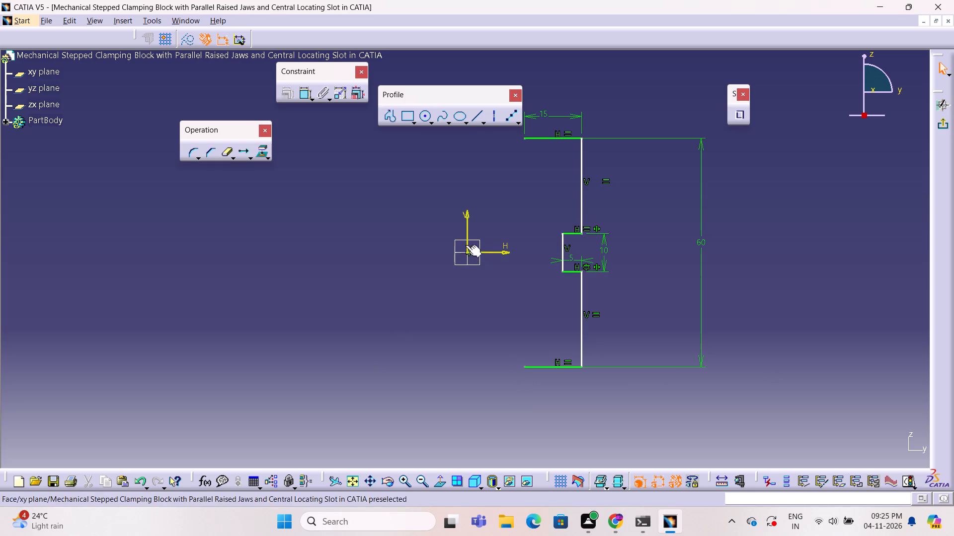
Sketch a profile from the V axis about 6.2 mm above the origin: about 3.5 mm horizontal, about 4 mm vertical, slanted to the top line's free end.
{"action": "left_click", "coordinate": [387, 115]}
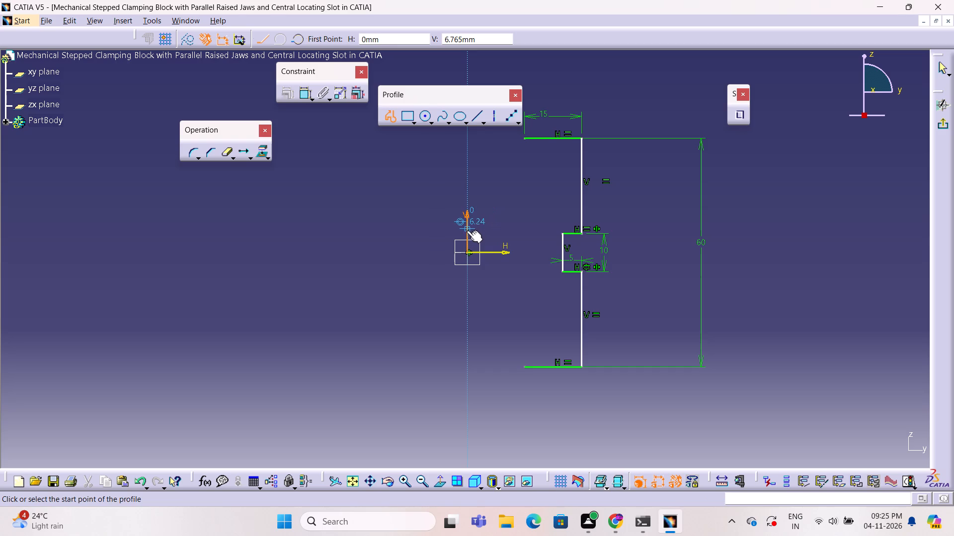
{"action": "left_click", "coordinate": [467, 230]}
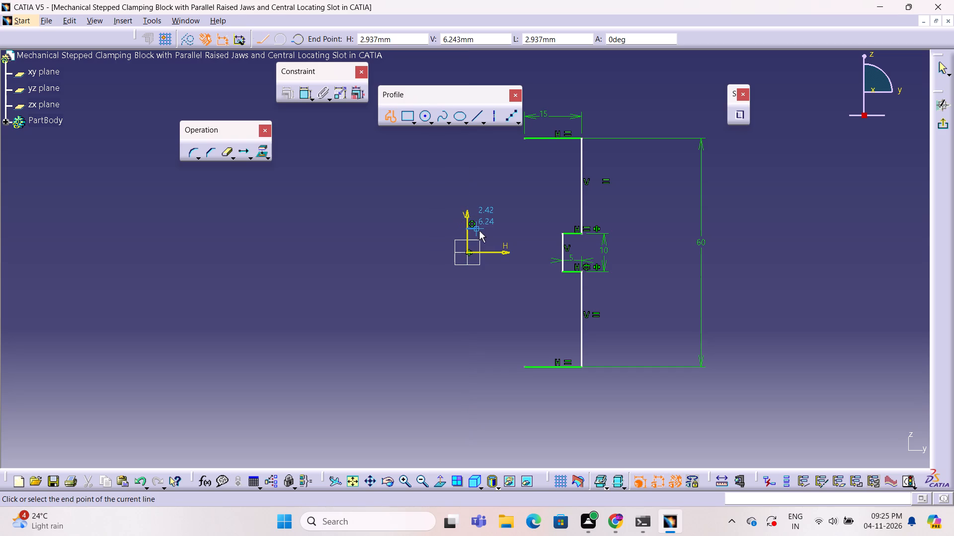
{"action": "left_click", "coordinate": [480, 231]}
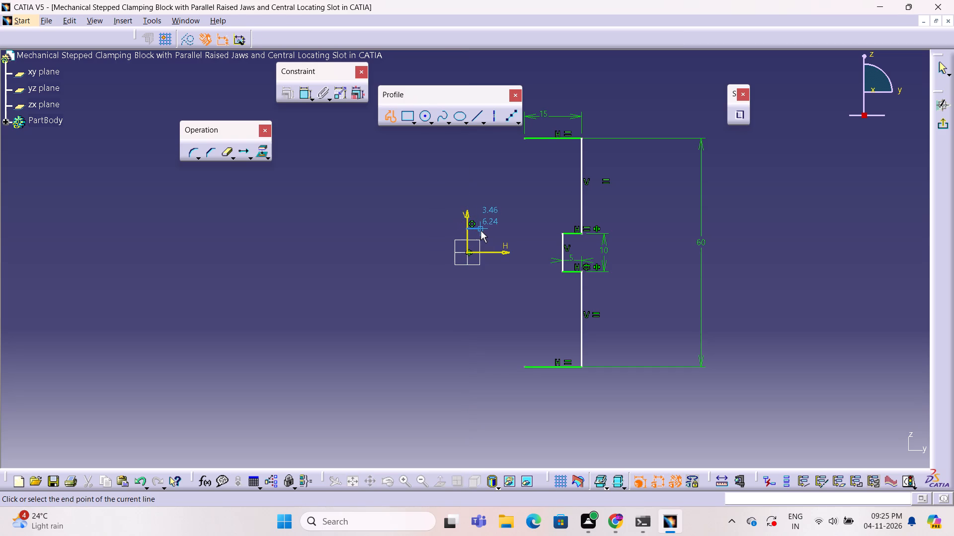
{"action": "left_click", "coordinate": [479, 213]}
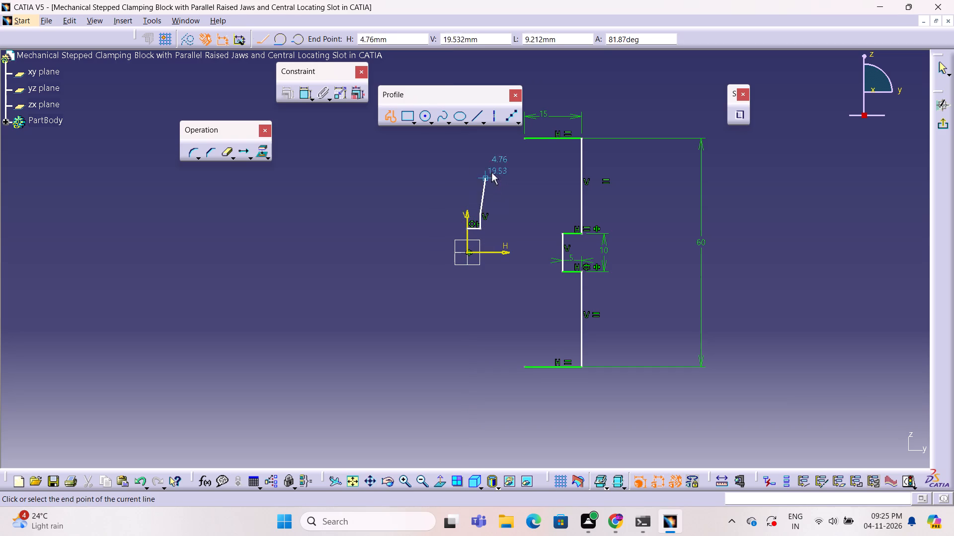
{"action": "left_click", "coordinate": [525, 139]}
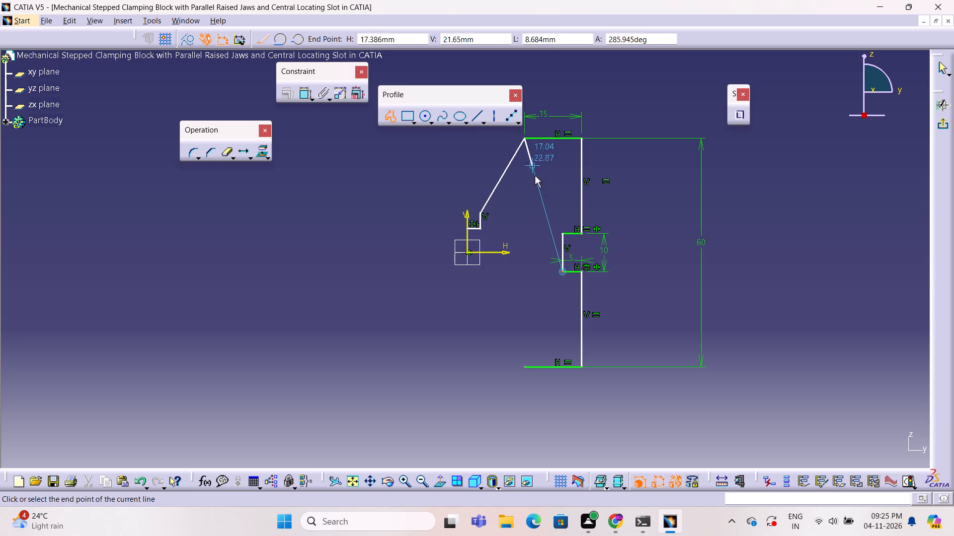
{"action": "key", "text": "Escape"}
{"action": "key", "text": "Escape"}
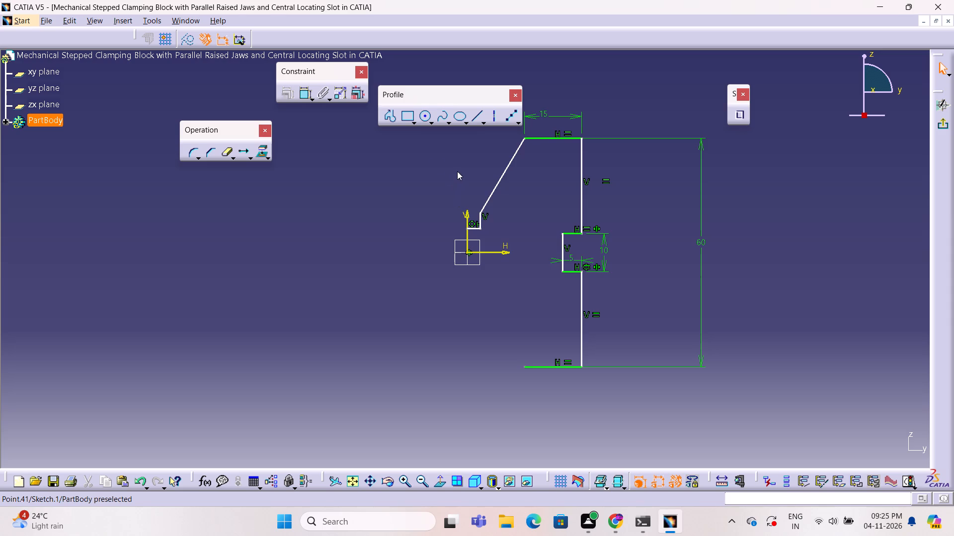
Draw a vertical construction line about 14 mm long down the V axis from the new profile's start point past the origin.
{"action": "left_click", "coordinate": [385, 118]}
{"action": "left_click", "coordinate": [468, 228]}
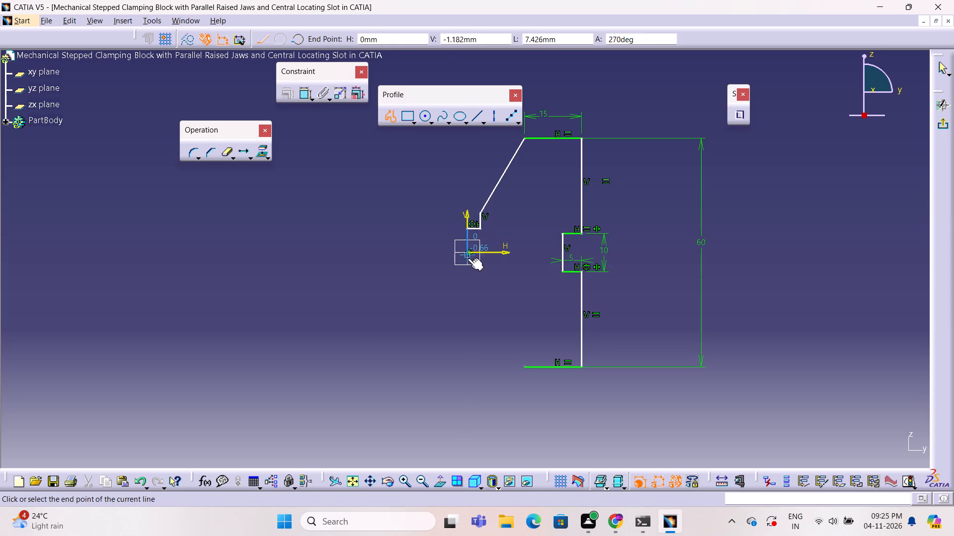
{"action": "left_click", "coordinate": [190, 39]}
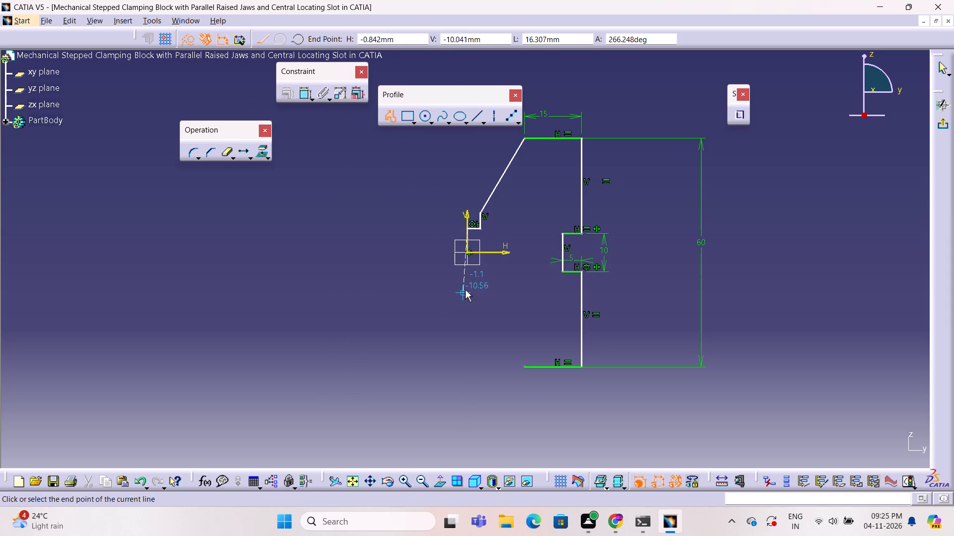
{"action": "left_click", "coordinate": [467, 283]}
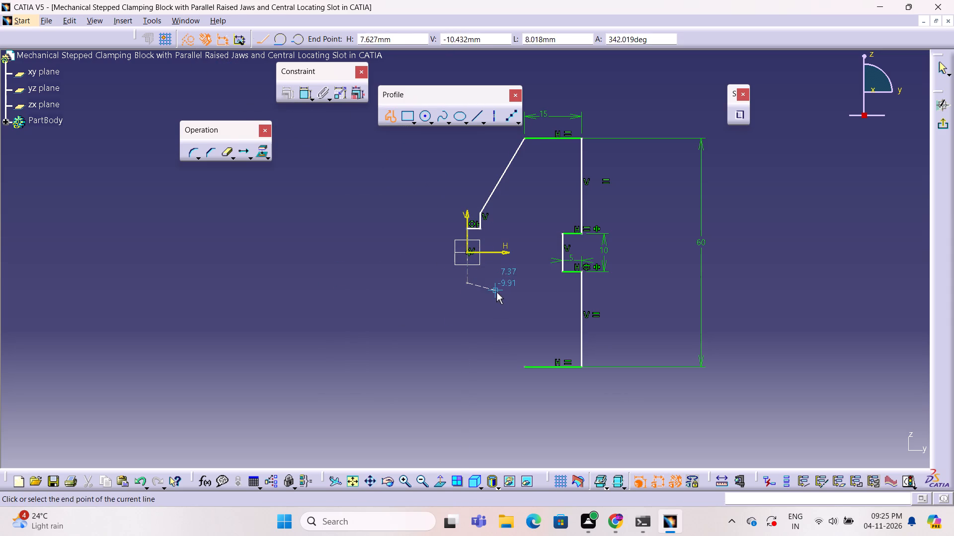
{"action": "key", "text": "Escape"}
{"action": "key", "text": "Escape"}
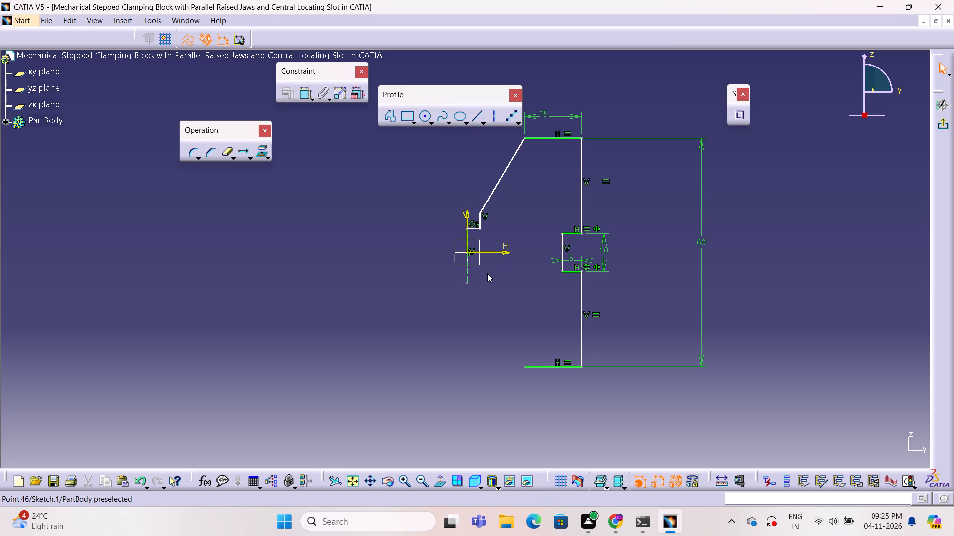
Mirror the slanted line and the short vertical and horizontal lines about the H axis.
{"action": "left_click", "coordinate": [497, 187]}
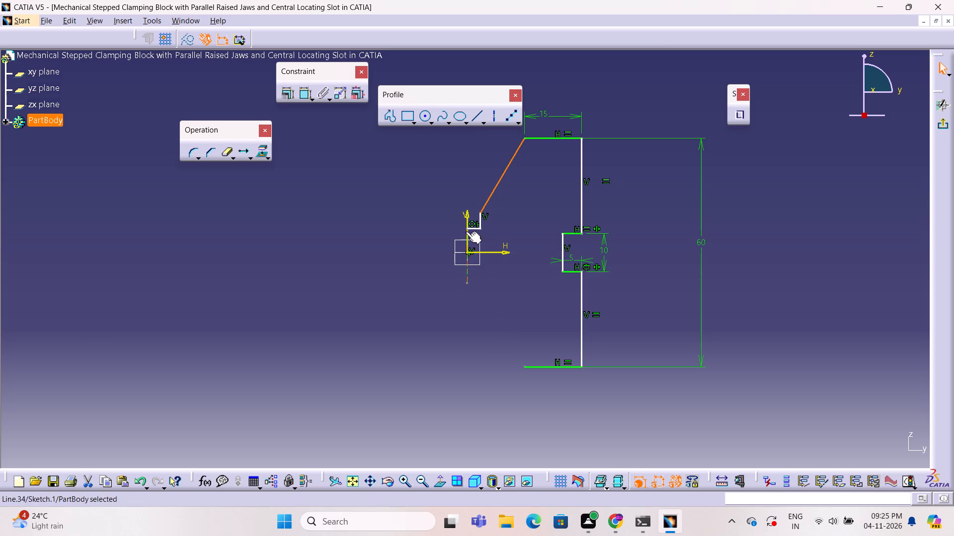
{"action": "left_click", "coordinate": [480, 217], "text": "ctrl"}
{"action": "left_click", "coordinate": [473, 230], "text": "ctrl"}
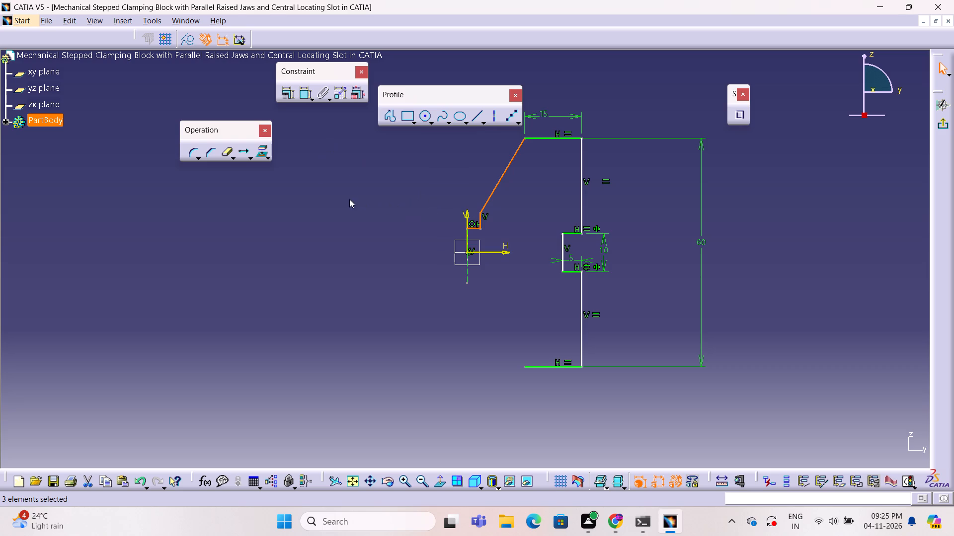
{"action": "left_click", "coordinate": [250, 158]}
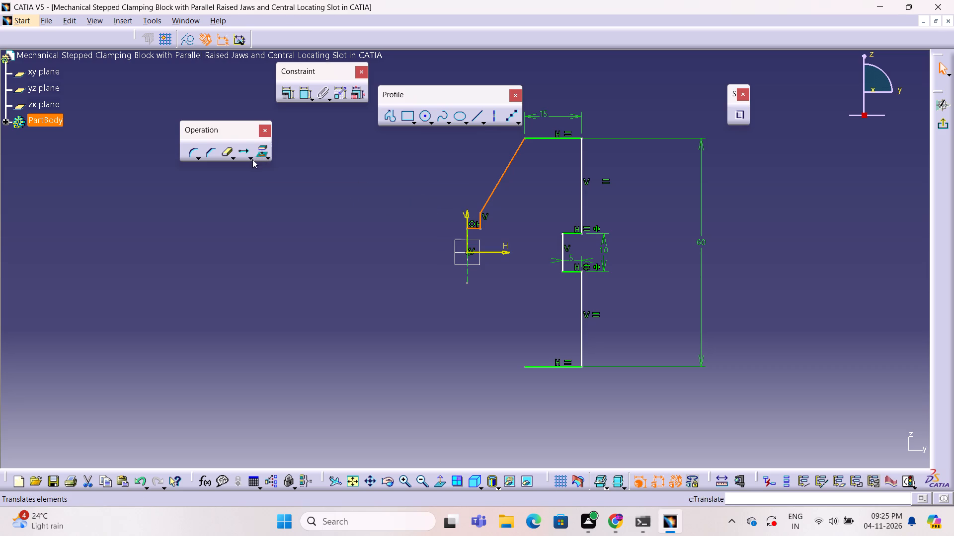
{"action": "left_click", "coordinate": [267, 172]}
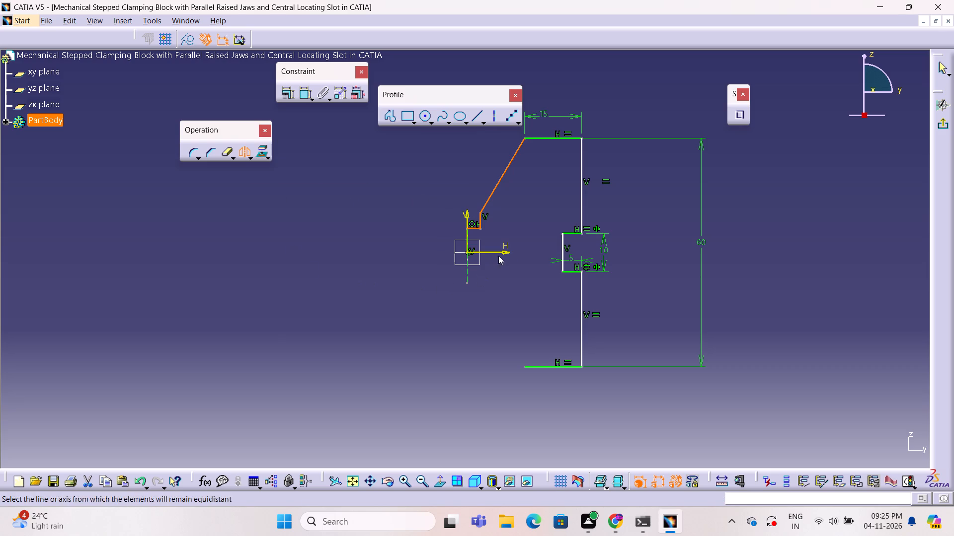
{"action": "left_click", "coordinate": [499, 252]}
{"action": "left_click", "coordinate": [381, 333]}
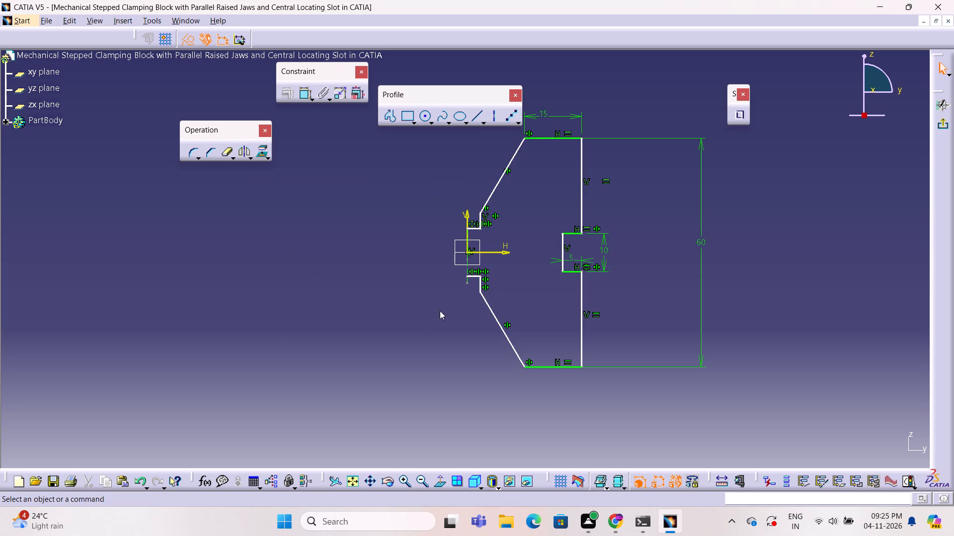
Make the construction line's lower endpoint coincident with the free endpoint of the mirrored short horizontal line.
{"action": "middle_click_drag", "start_coordinate": [453, 309], "coordinate": [457, 277], "text": "ctrl"}
{"action": "left_click", "coordinate": [469, 296]}
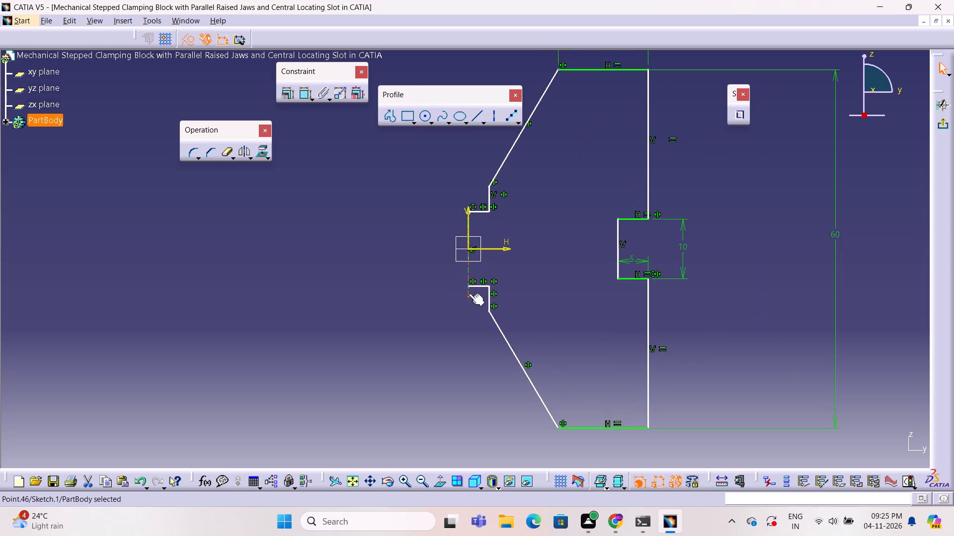
{"action": "left_click", "coordinate": [467, 285], "text": "ctrl"}
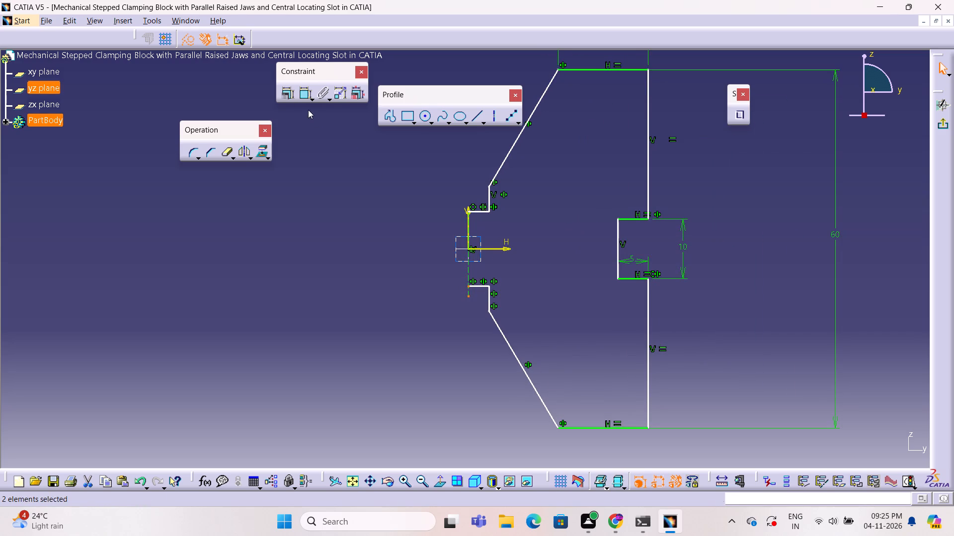
{"action": "left_click", "coordinate": [283, 92]}
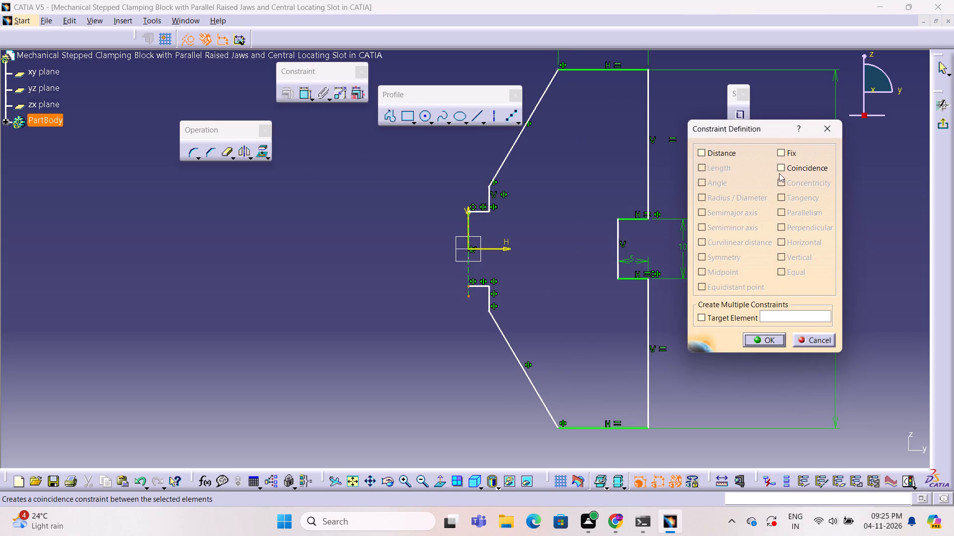
{"action": "left_click", "coordinate": [777, 166]}
{"action": "left_click", "coordinate": [772, 340]}
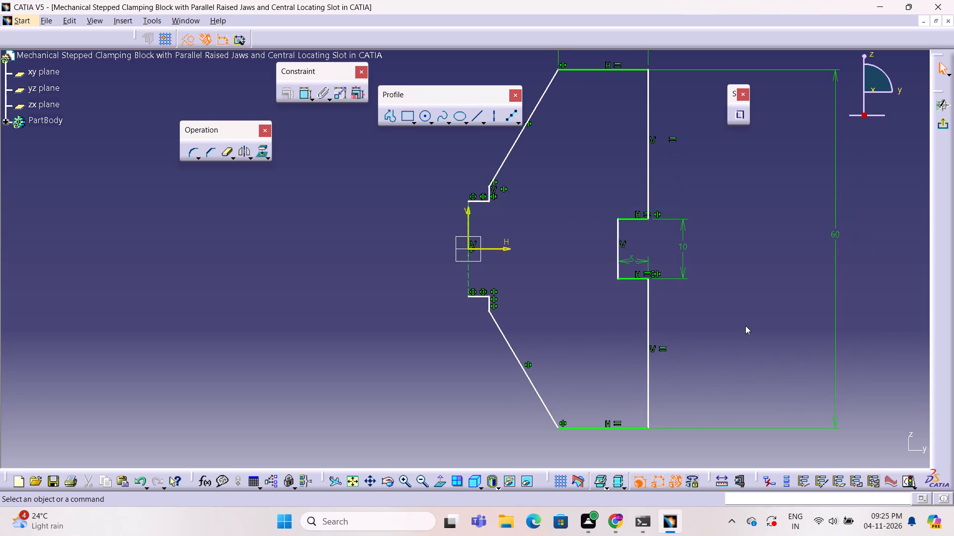
{"action": "left_click", "coordinate": [745, 326]}
{"action": "middle_click_drag", "start_coordinate": [745, 326], "coordinate": [742, 356], "text": "ctrl"}
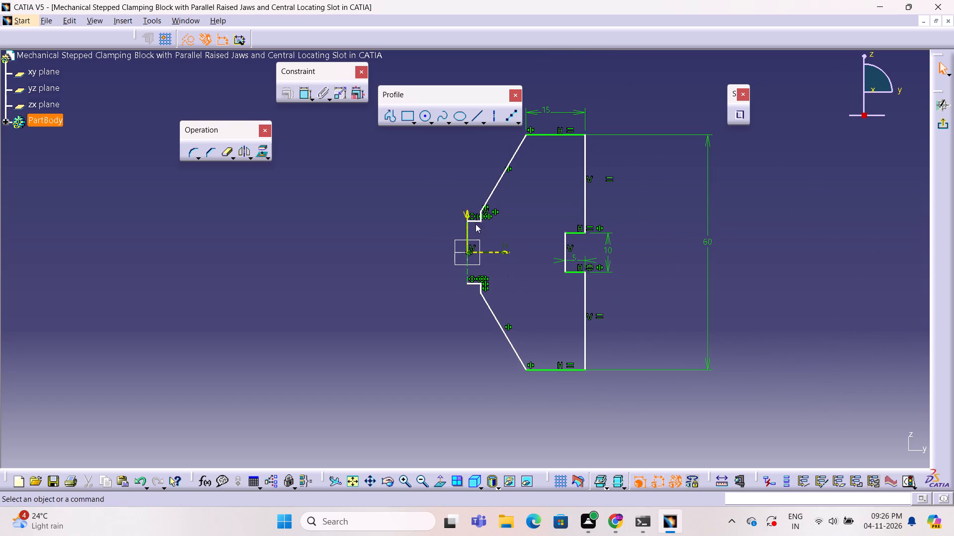
Dimension the horizontal offset between the vertical construction line and the lower slanted line's bottom endpoint.
{"action": "left_click", "coordinate": [301, 97]}
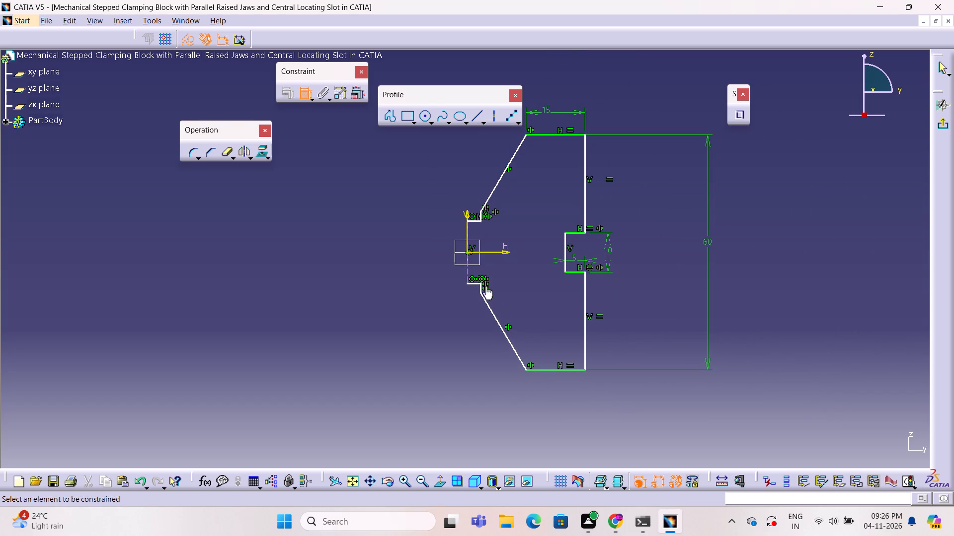
{"action": "left_click", "coordinate": [467, 269]}
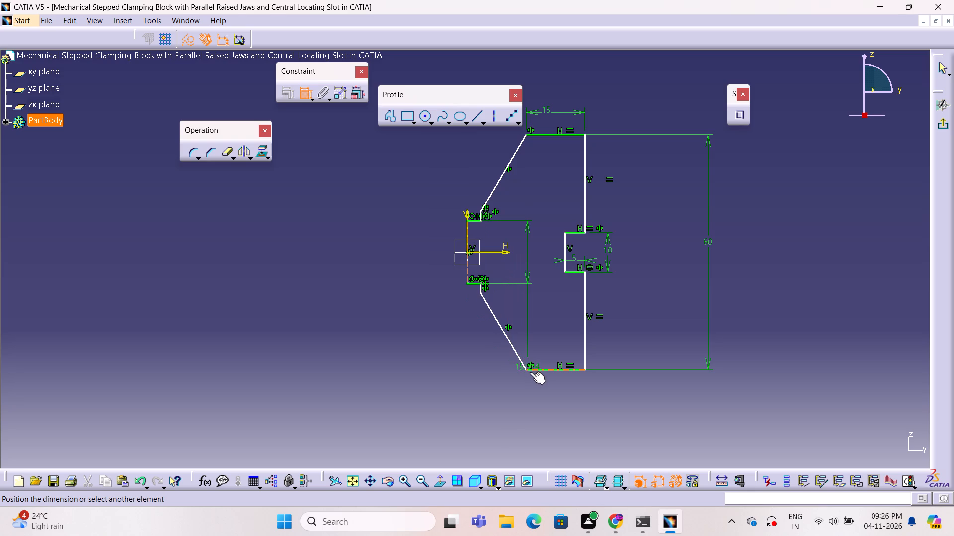
{"action": "left_click", "coordinate": [525, 369]}
{"action": "left_click", "coordinate": [491, 396]}
{"action": "double_click", "coordinate": [493, 393]}
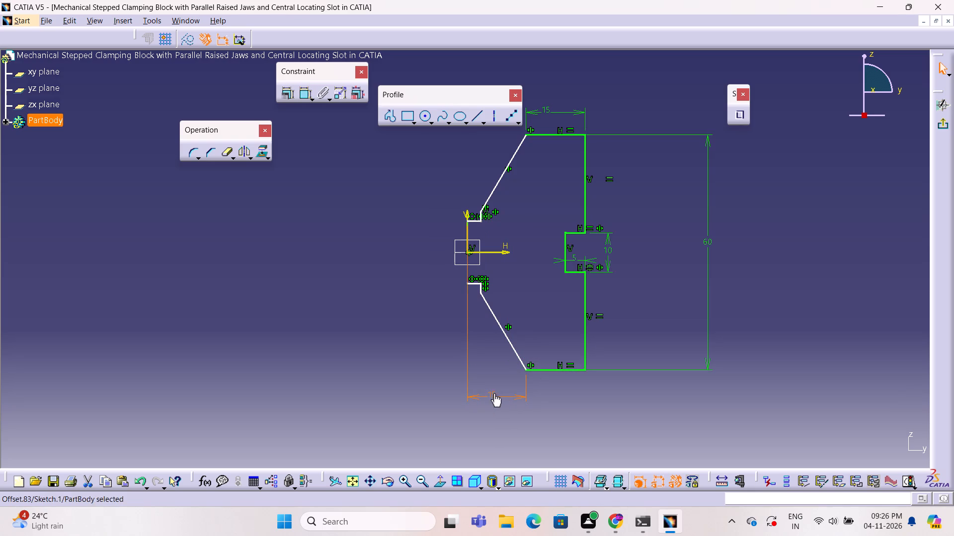
{"action": "left_click", "coordinate": [920, 380]}
{"action": "left_click", "coordinate": [839, 335]}
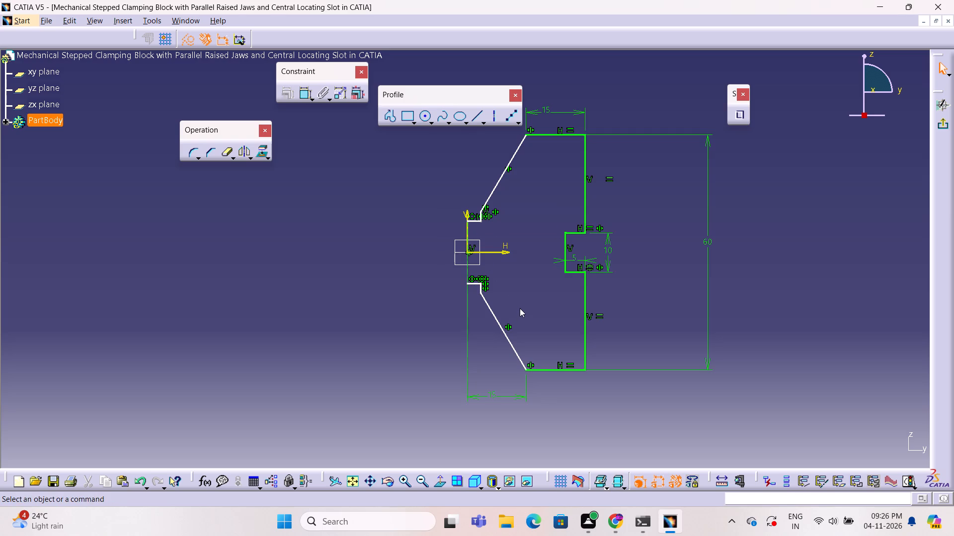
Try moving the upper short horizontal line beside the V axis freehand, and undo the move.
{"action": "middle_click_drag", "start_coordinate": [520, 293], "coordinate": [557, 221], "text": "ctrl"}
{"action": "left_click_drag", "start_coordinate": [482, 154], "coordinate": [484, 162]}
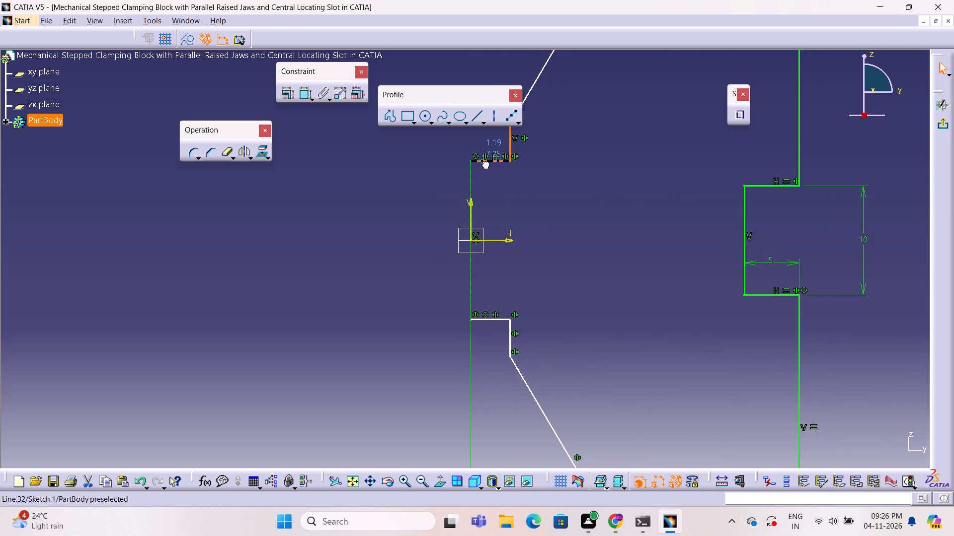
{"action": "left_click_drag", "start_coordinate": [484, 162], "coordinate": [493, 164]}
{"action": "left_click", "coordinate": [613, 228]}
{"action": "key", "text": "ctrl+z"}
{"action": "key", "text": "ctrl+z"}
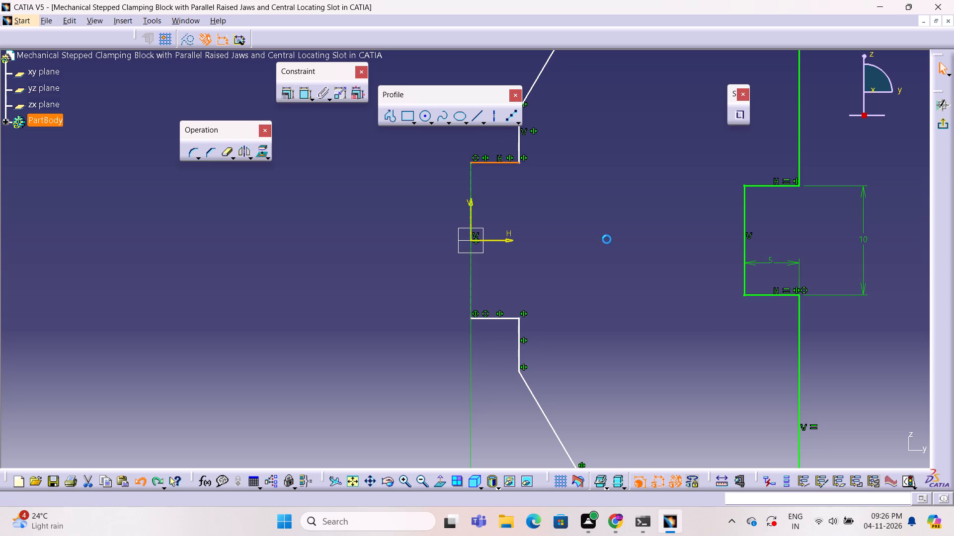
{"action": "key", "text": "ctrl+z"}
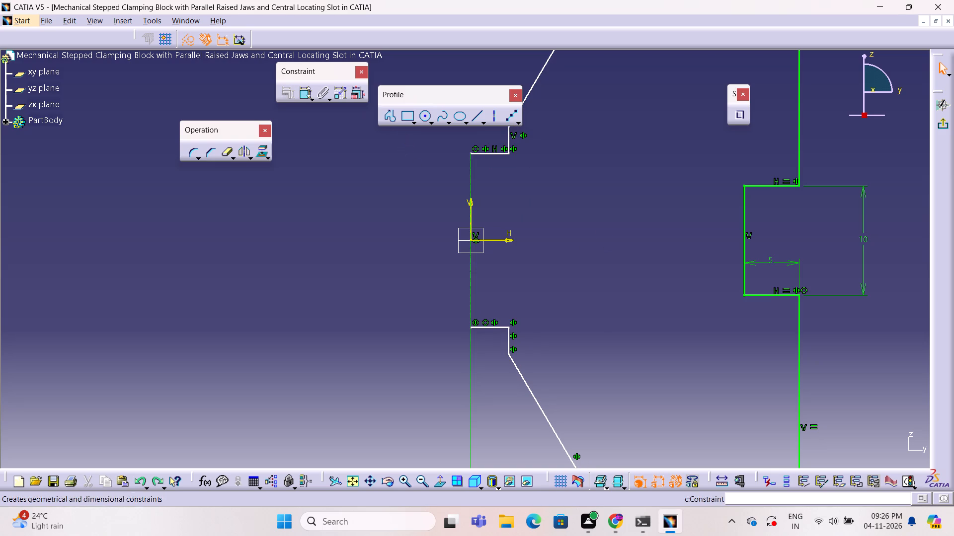
Dimension the upper short horizontal line beside the V axis and set its length to 5/2 (2.5 mm).
{"action": "left_click", "coordinate": [304, 94]}
{"action": "left_click", "coordinate": [494, 154]}
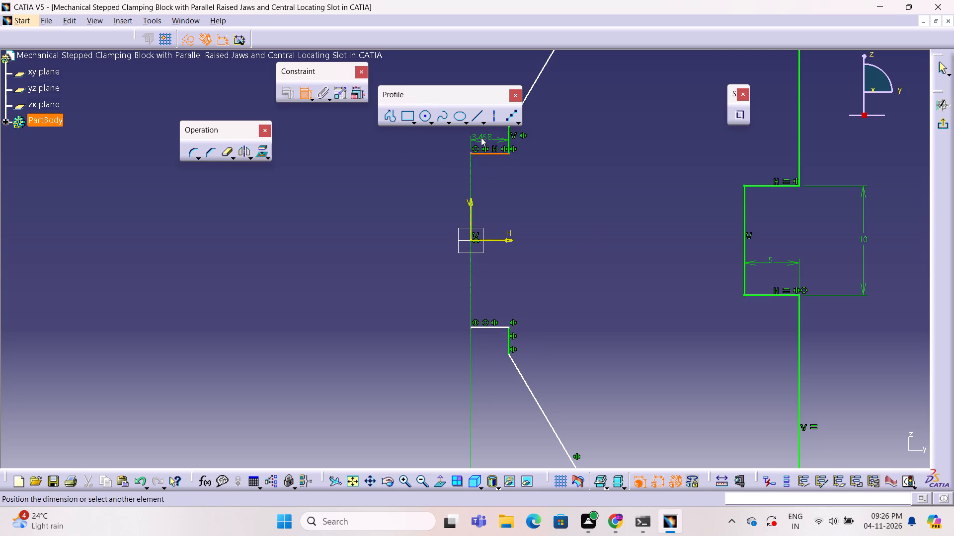
{"action": "left_click", "coordinate": [488, 133]}
{"action": "double_click", "coordinate": [491, 130]}
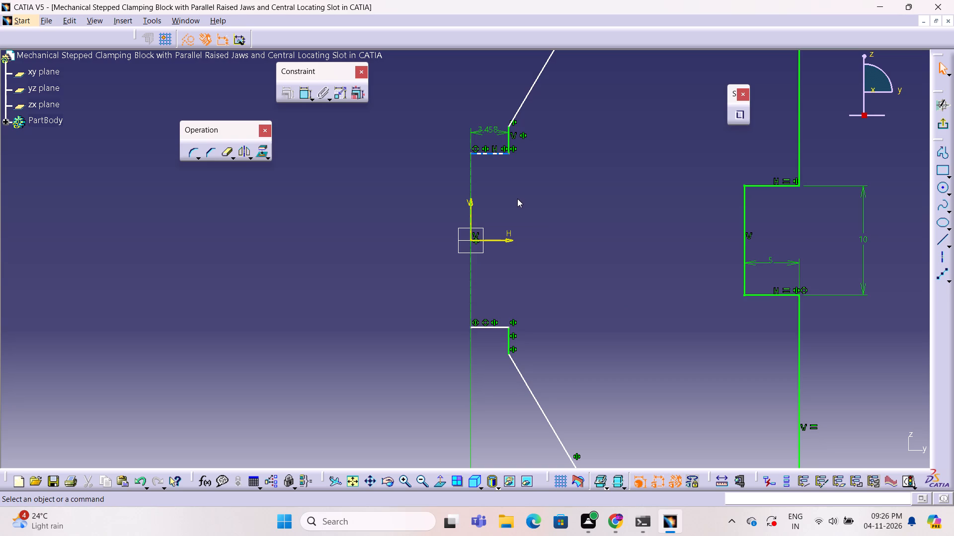
{"action": "double_click", "coordinate": [490, 130]}
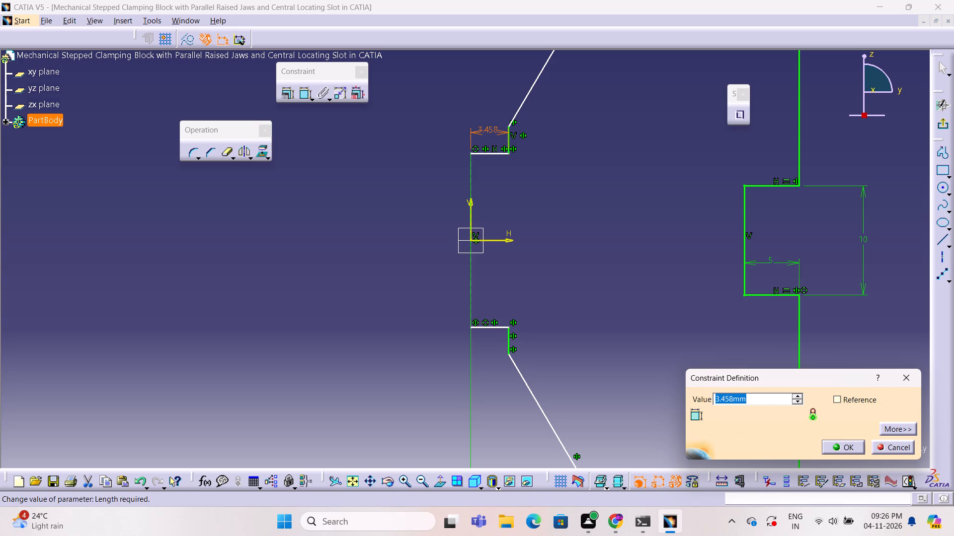
{"action": "key", "text": "5"}
{"action": "key", "text": "slash"}
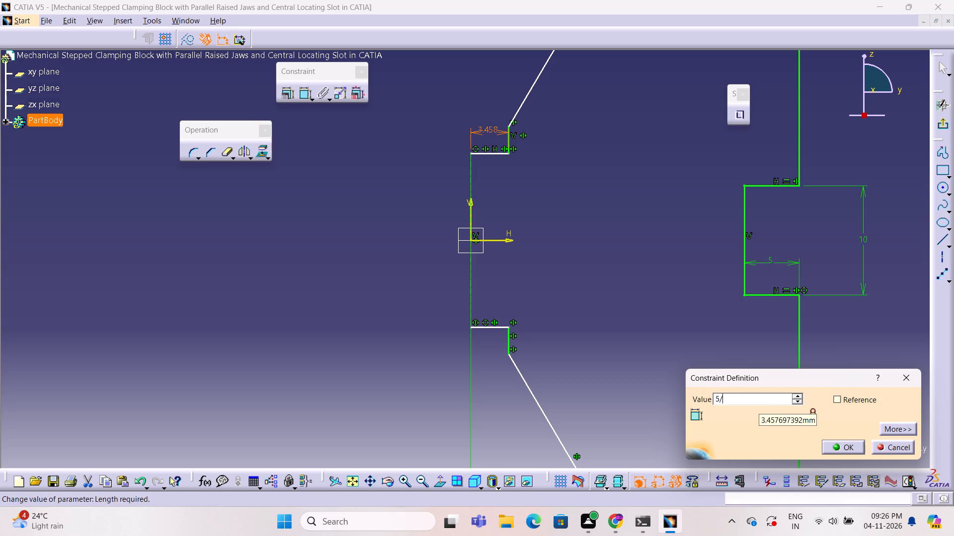
{"action": "key", "text": "2"}
{"action": "key", "text": "Return"}
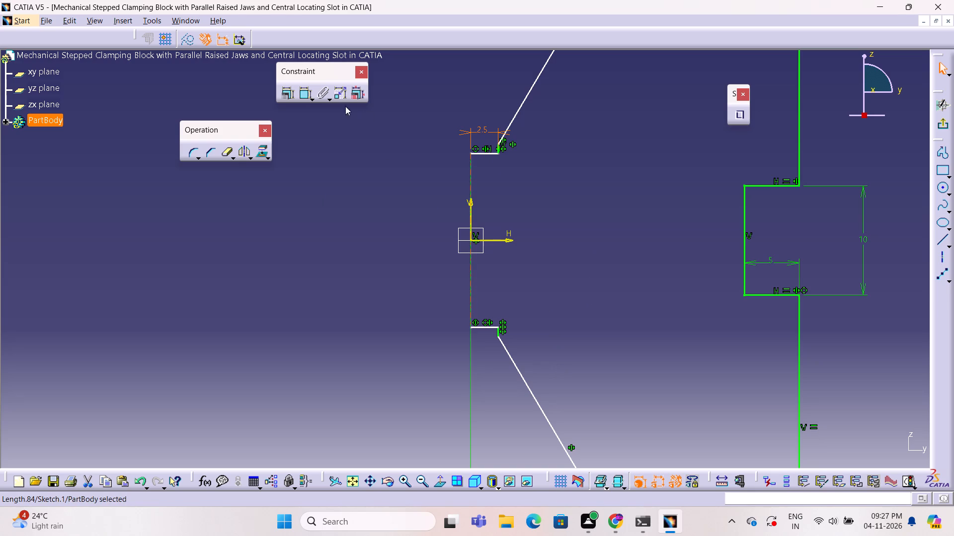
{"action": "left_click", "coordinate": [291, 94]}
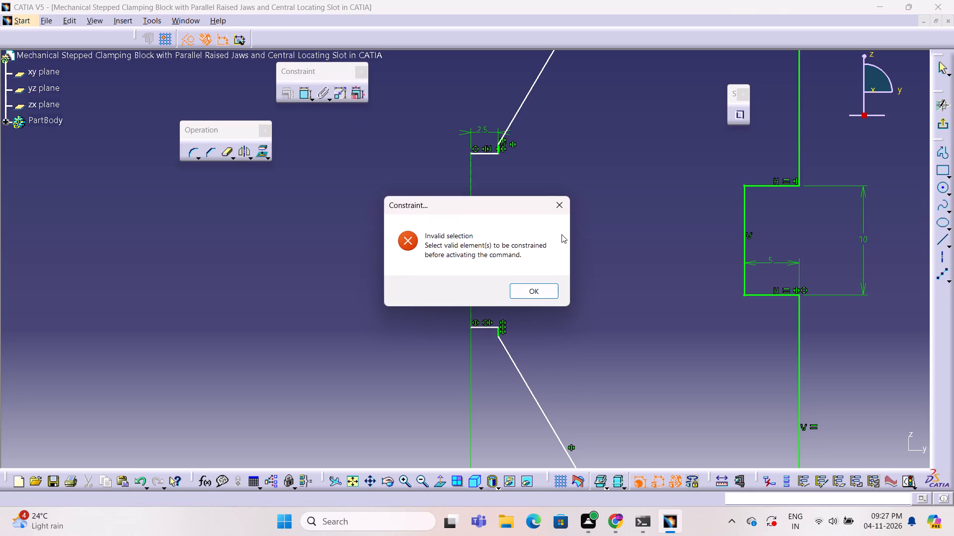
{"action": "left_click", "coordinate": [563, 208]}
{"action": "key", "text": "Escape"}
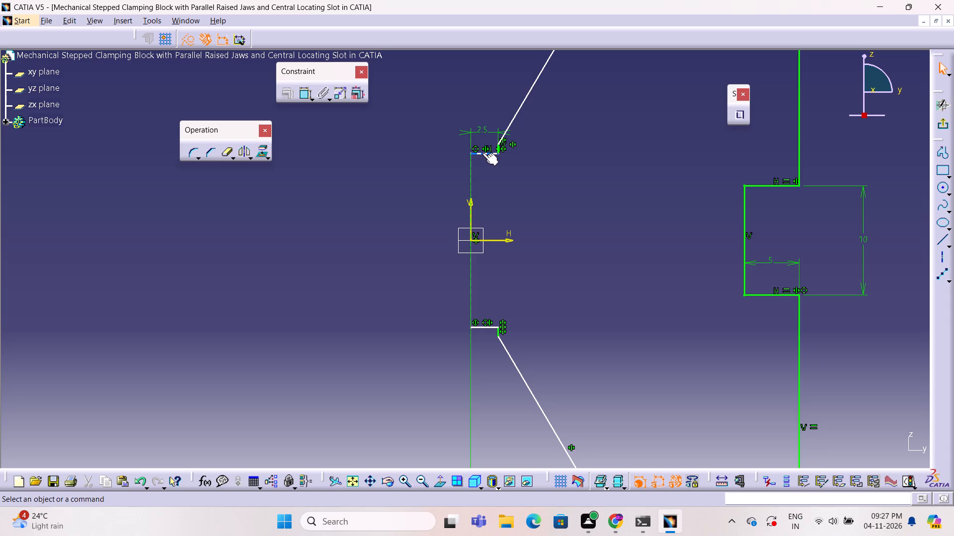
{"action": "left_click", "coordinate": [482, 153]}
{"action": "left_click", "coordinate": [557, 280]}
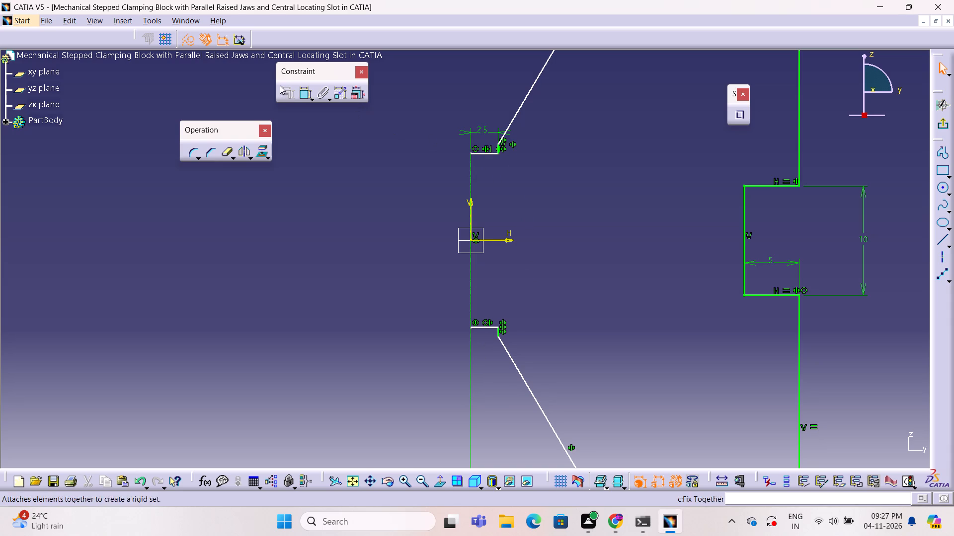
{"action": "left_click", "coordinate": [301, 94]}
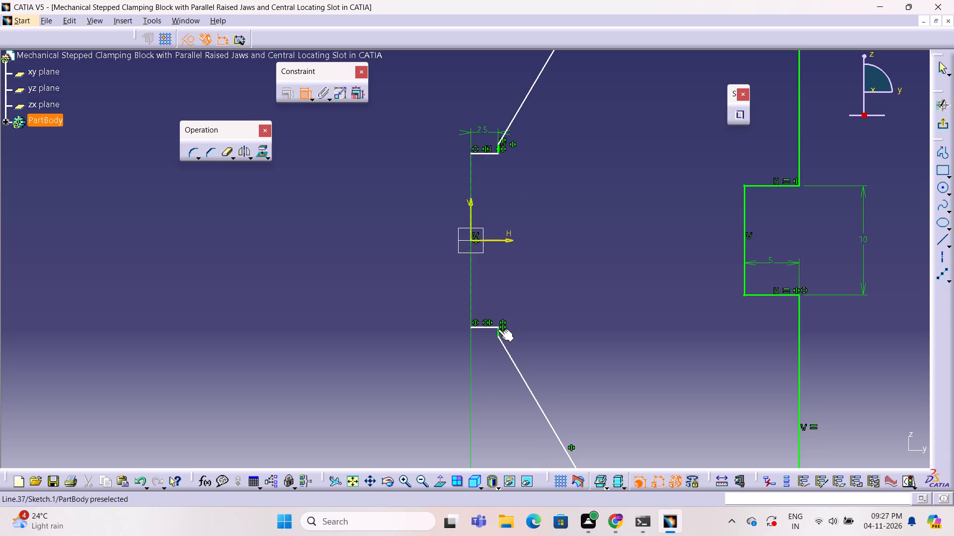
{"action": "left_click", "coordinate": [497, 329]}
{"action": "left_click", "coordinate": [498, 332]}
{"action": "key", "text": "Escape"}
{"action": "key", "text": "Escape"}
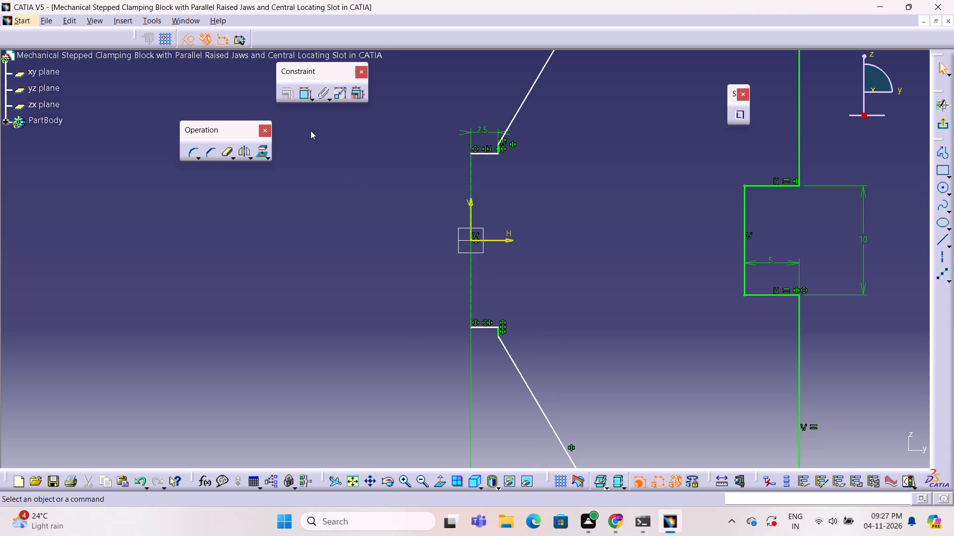
Dimension the short vertical line above the lower slanted line and set its length to 5 mm.
{"action": "left_click", "coordinate": [306, 96]}
{"action": "left_click", "coordinate": [497, 333]}
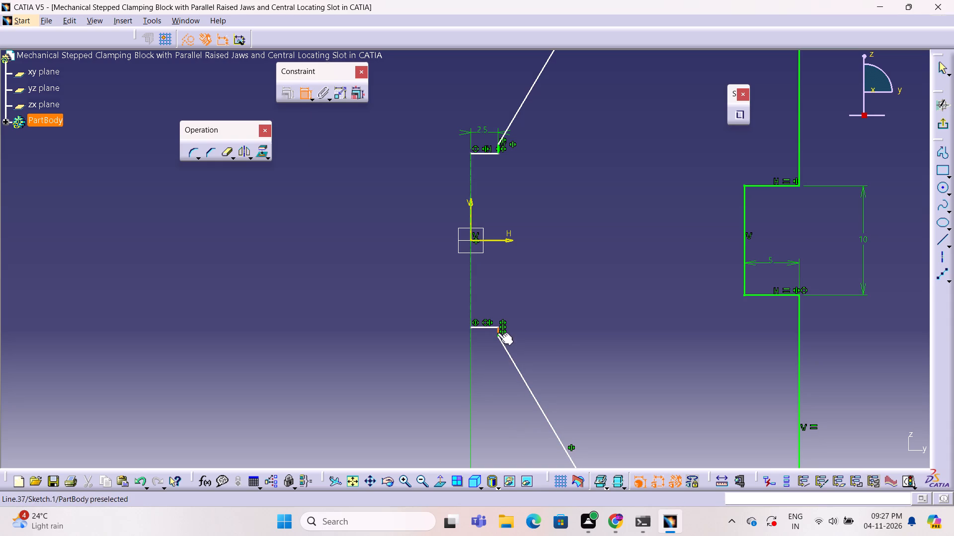
{"action": "left_click", "coordinate": [563, 335]}
{"action": "double_click", "coordinate": [563, 330]}
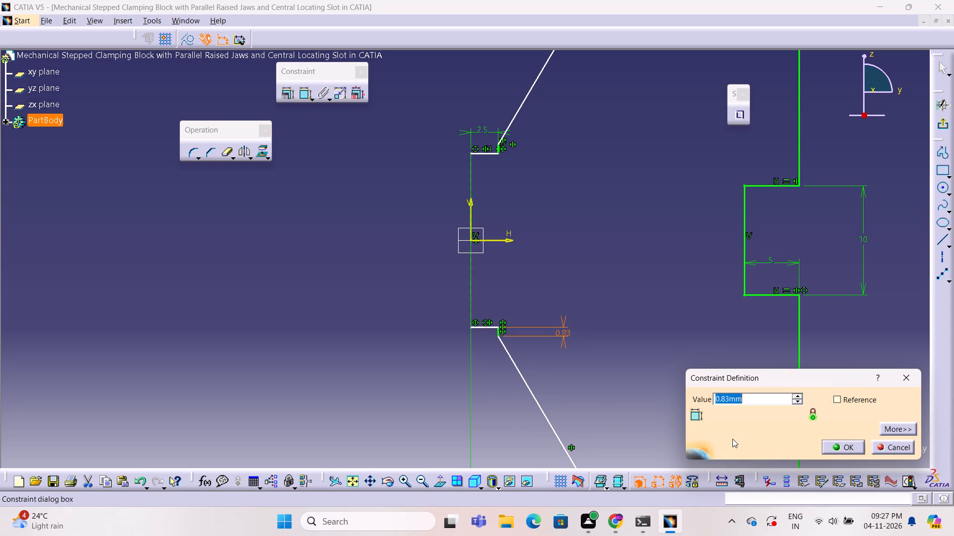
{"action": "key", "text": "5"}
{"action": "left_click", "coordinate": [839, 449]}
{"action": "left_click", "coordinate": [667, 394]}
Examine the whole profile and the short stepped lines around the sketch origin.
{"action": "middle_click_drag", "start_coordinate": [637, 341], "coordinate": [639, 353], "text": "ctrl"}
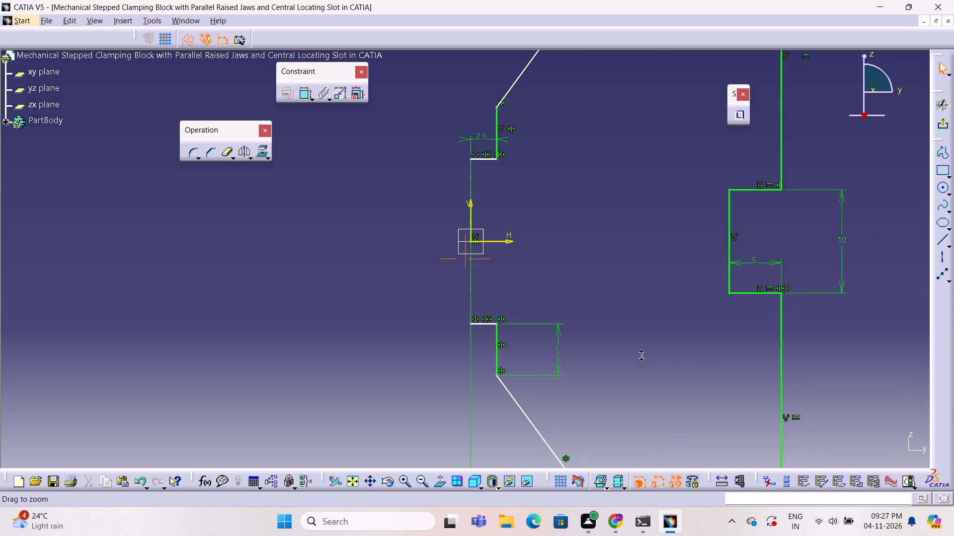
{"action": "middle_click_drag", "start_coordinate": [639, 353], "coordinate": [639, 383], "text": "ctrl"}
{"action": "left_click", "coordinate": [639, 387], "text": "ctrl"}
{"action": "middle_click_drag", "start_coordinate": [637, 394], "coordinate": [628, 423], "text": "ctrl"}
{"action": "middle_click", "coordinate": [628, 423], "text": "ctrl"}
{"action": "middle_click", "coordinate": [628, 423], "text": "ctrl"}
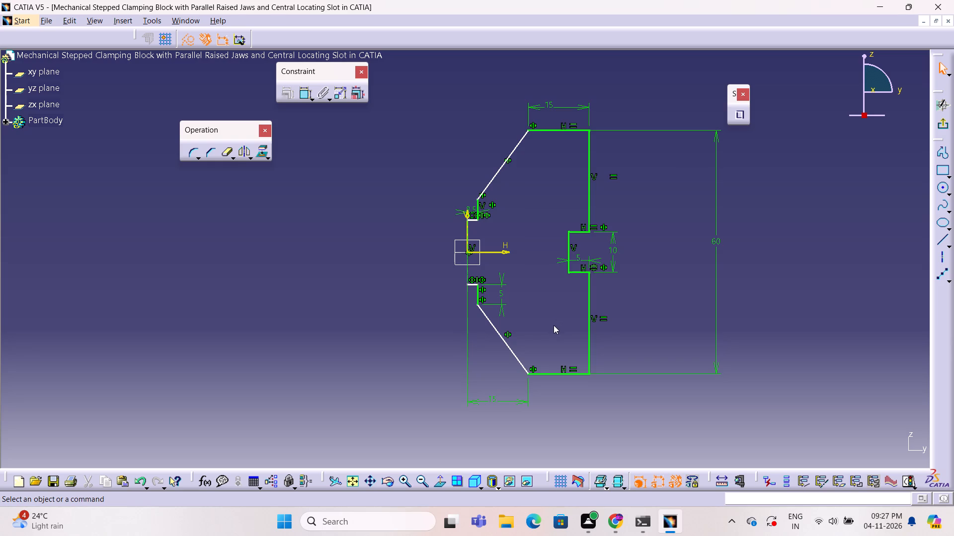
{"action": "middle_click_drag", "start_coordinate": [539, 328], "coordinate": [570, 219], "text": "ctrl"}
{"action": "middle_click", "coordinate": [570, 219], "text": "ctrl"}
{"action": "middle_click", "coordinate": [570, 219], "text": "ctrl"}
{"action": "left_click", "coordinate": [570, 219], "text": "ctrl"}
{"action": "middle_click", "coordinate": [570, 219], "text": "ctrl"}
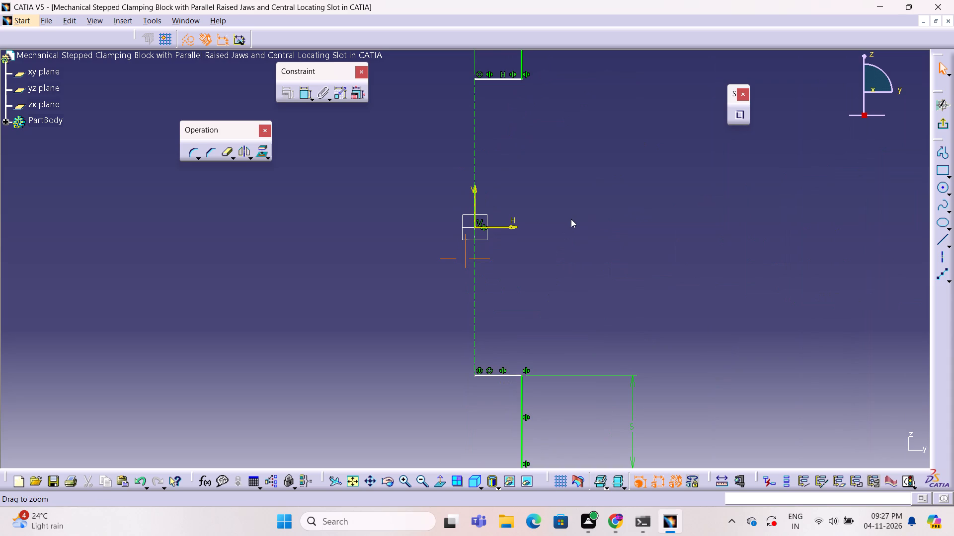
{"action": "middle_click", "coordinate": [571, 219], "text": "ctrl"}
{"action": "middle_click_drag", "start_coordinate": [568, 253], "coordinate": [569, 273], "text": "ctrl"}
{"action": "middle_click", "coordinate": [569, 277], "text": "ctrl"}
{"action": "scroll", "coordinate": [565, 280], "scroll_direction": "down", "scroll_amount": 1, "text": "ctrl"}
{"action": "middle_click_drag", "start_coordinate": [565, 280], "coordinate": [565, 282], "text": "ctrl"}
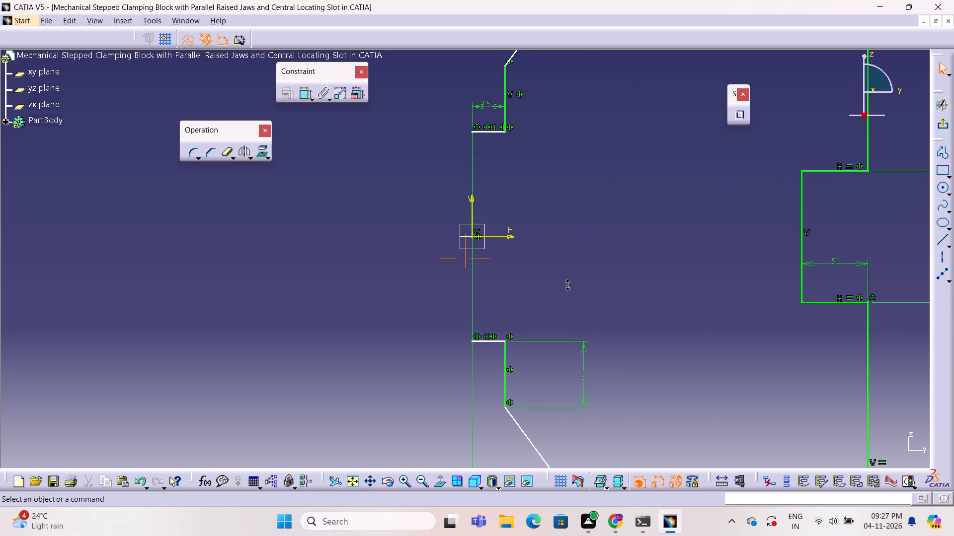
{"action": "middle_click_drag", "start_coordinate": [565, 282], "coordinate": [549, 350], "text": "ctrl"}
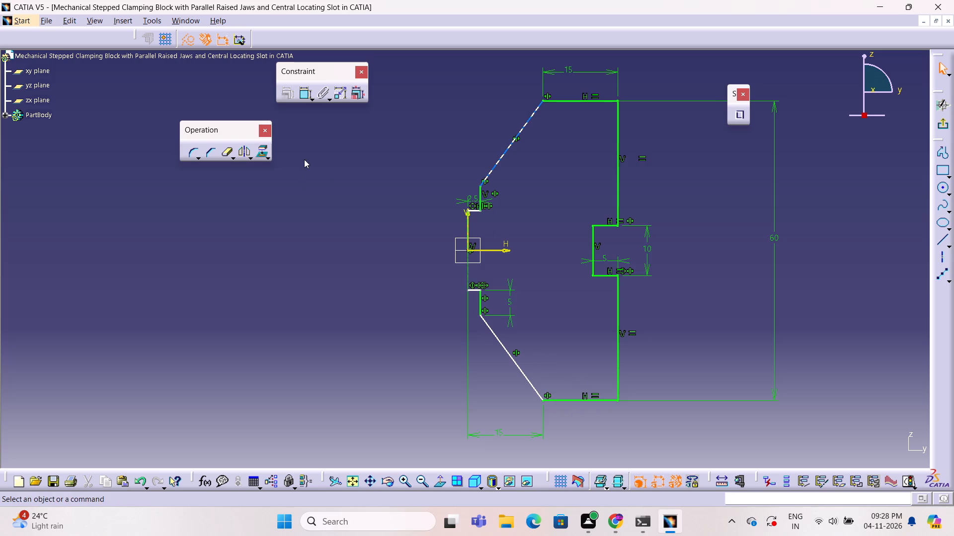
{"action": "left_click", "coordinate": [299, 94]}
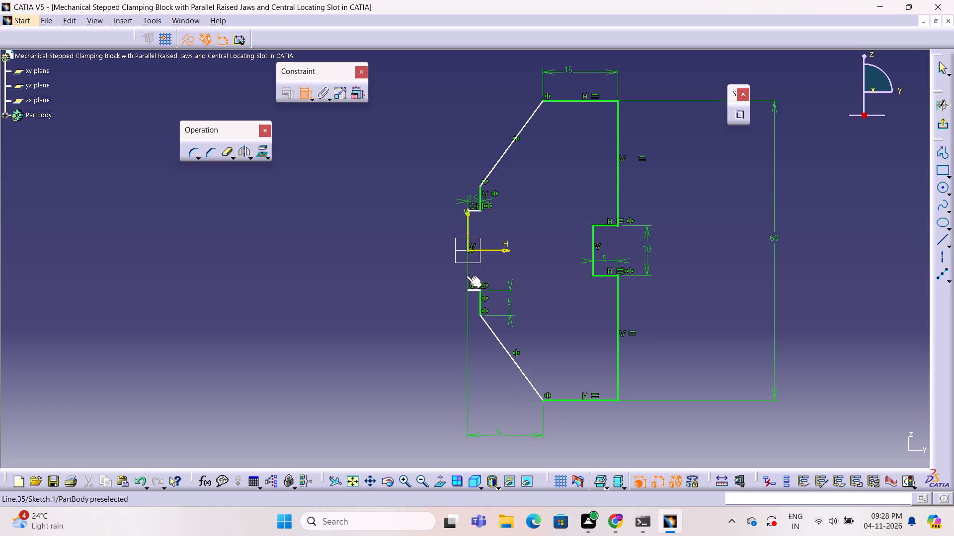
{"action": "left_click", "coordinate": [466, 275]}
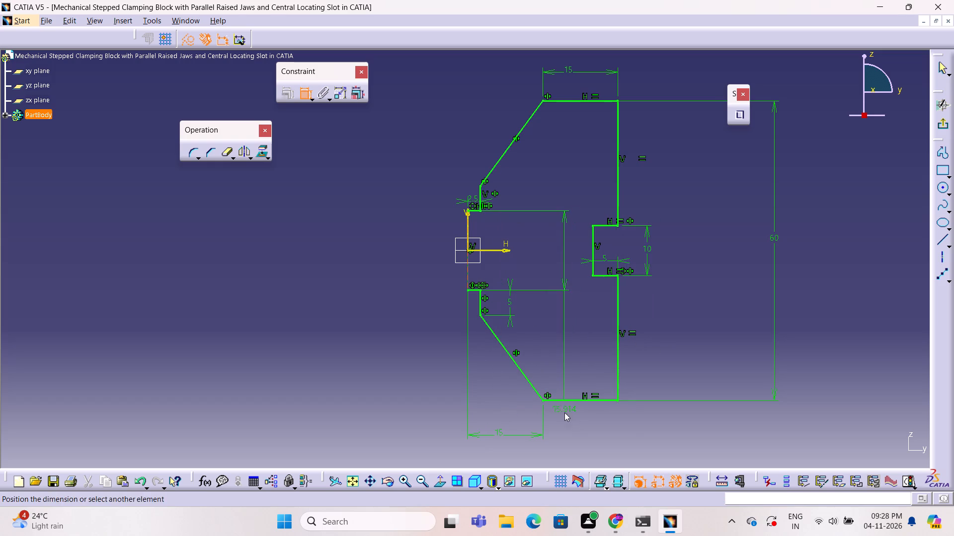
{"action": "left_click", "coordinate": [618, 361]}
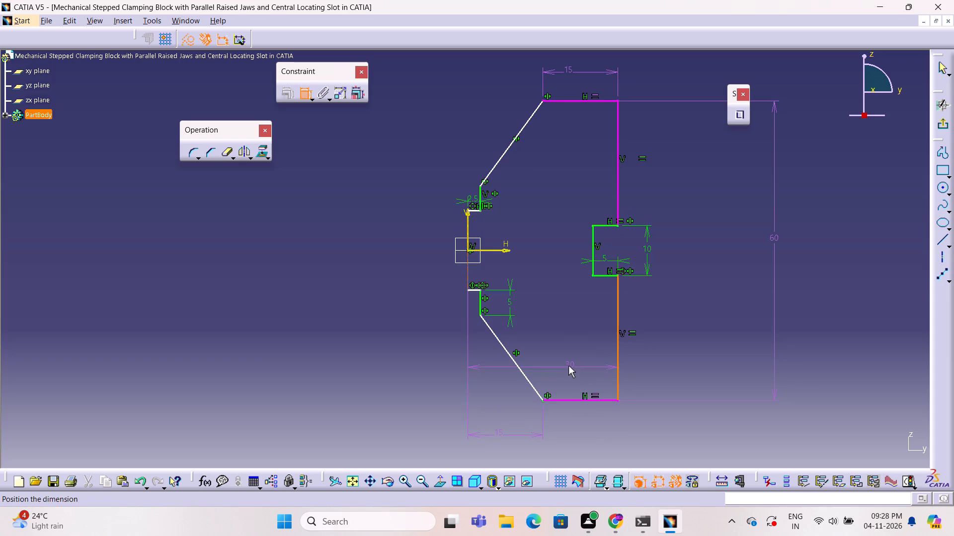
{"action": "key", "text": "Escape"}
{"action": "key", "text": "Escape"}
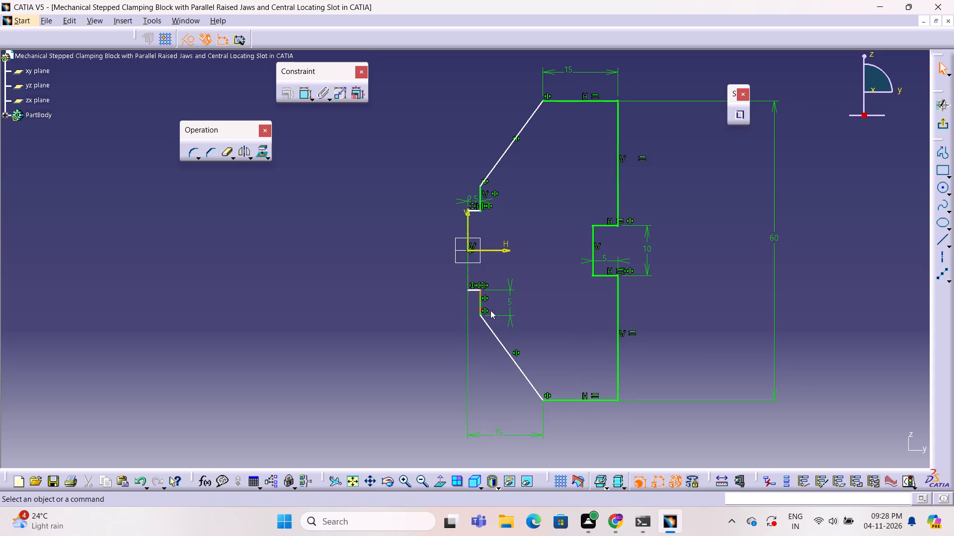
Dimension the vertical construction line on the V axis and set its length to 10 mm.
{"action": "left_click", "coordinate": [302, 92]}
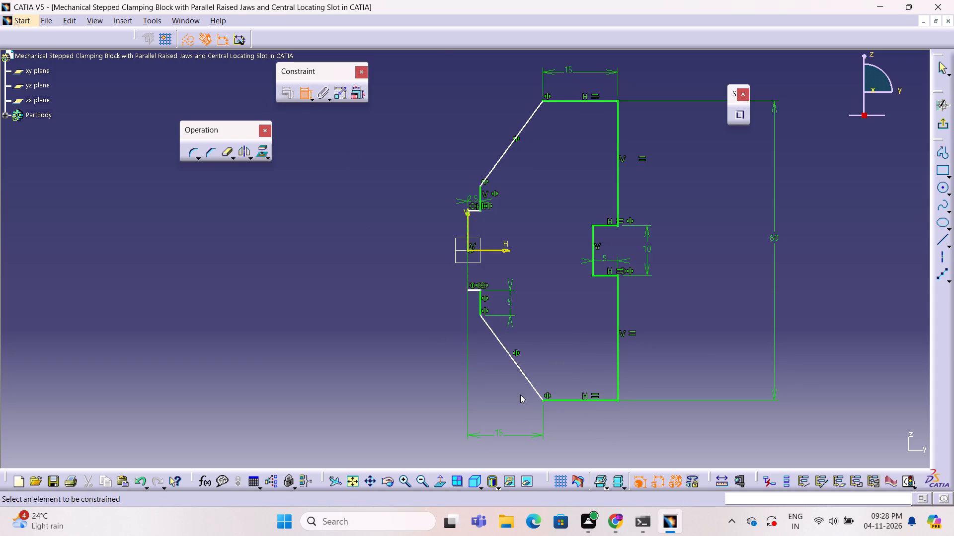
{"action": "left_click", "coordinate": [467, 271]}
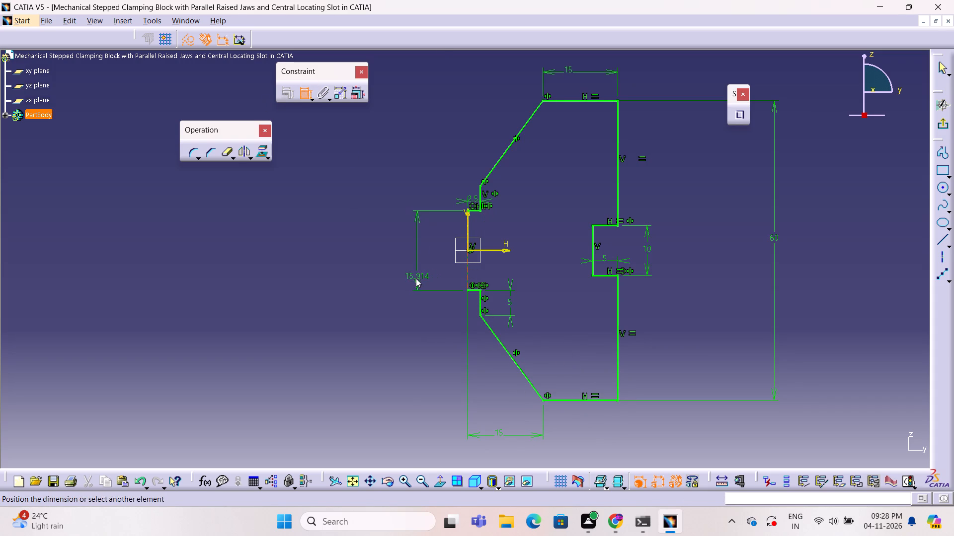
{"action": "left_click", "coordinate": [419, 266]}
{"action": "double_click", "coordinate": [420, 264]}
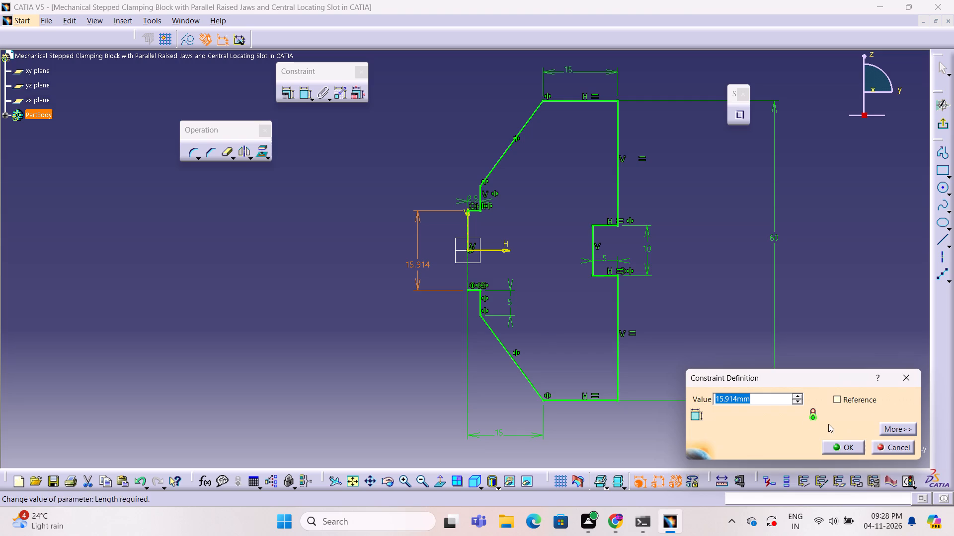
{"action": "type", "text": "10"}
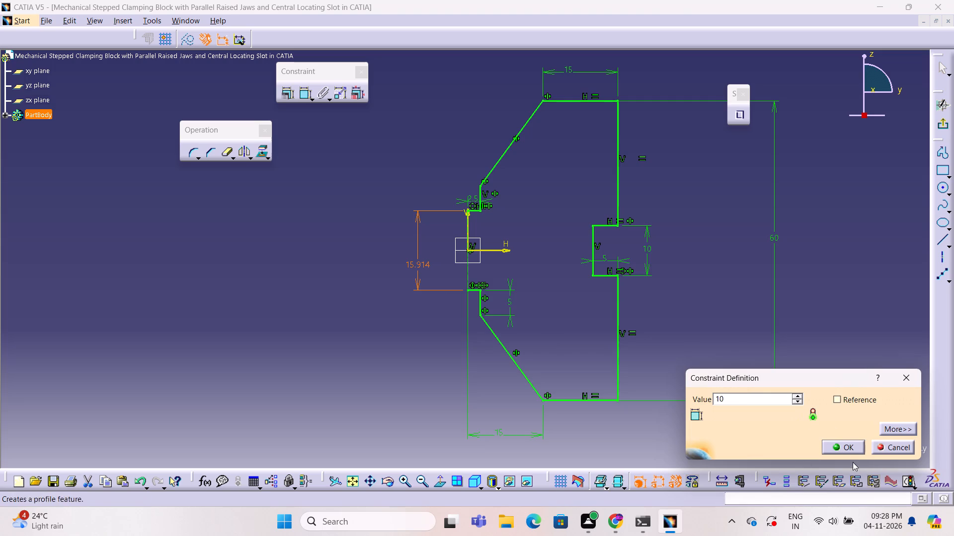
{"action": "left_click", "coordinate": [851, 448]}
{"action": "left_click", "coordinate": [721, 334]}
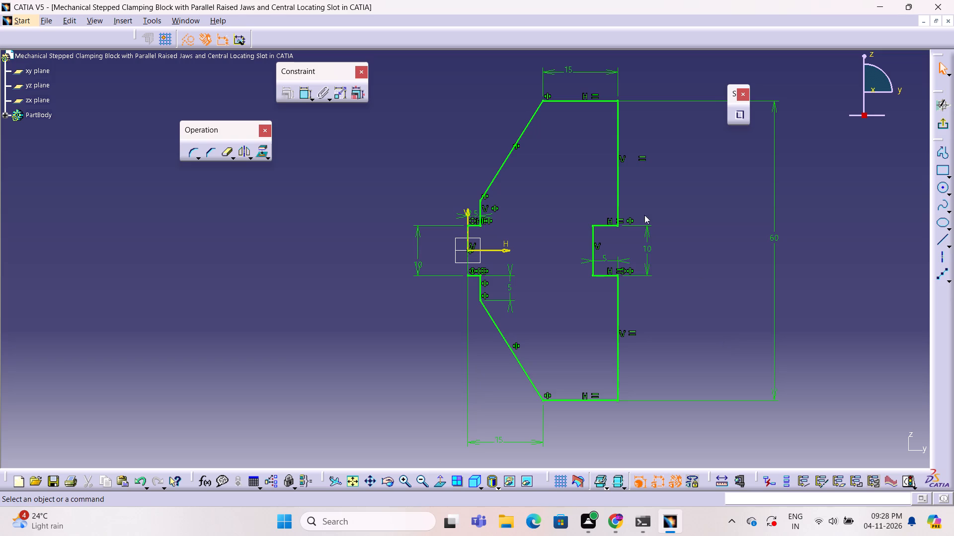
Convert the vertical construction line on the V axis to a standard profile line.
{"action": "left_click", "coordinate": [469, 261]}
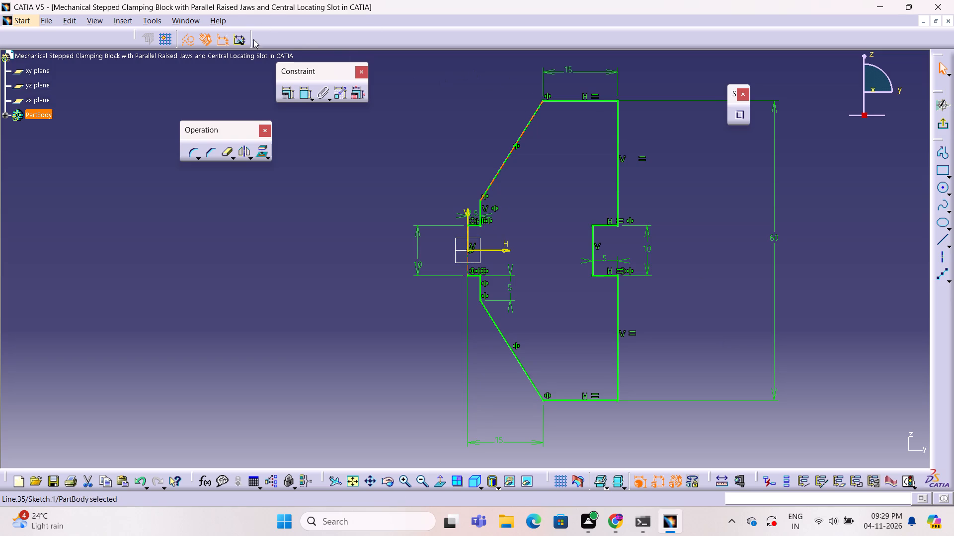
{"action": "left_click", "coordinate": [190, 39]}
{"action": "left_click", "coordinate": [379, 197]}
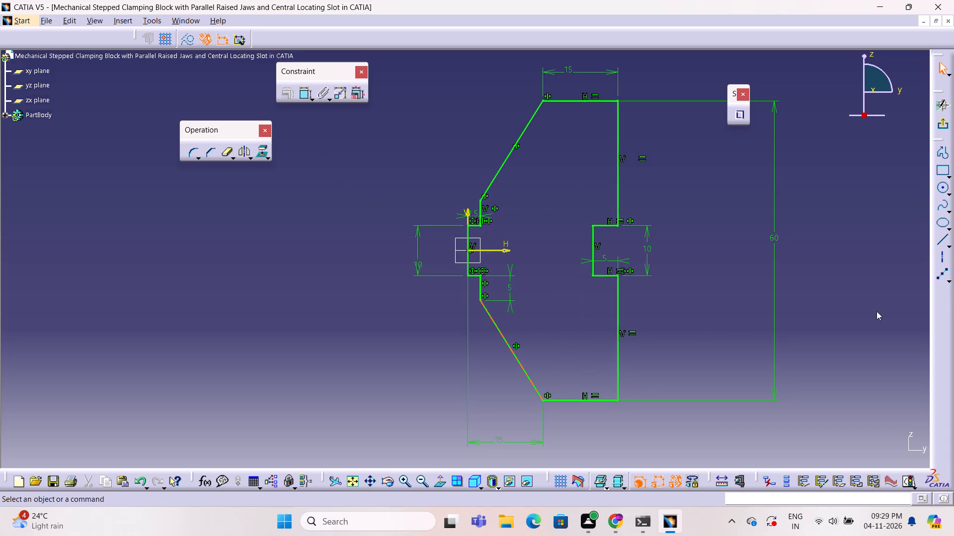
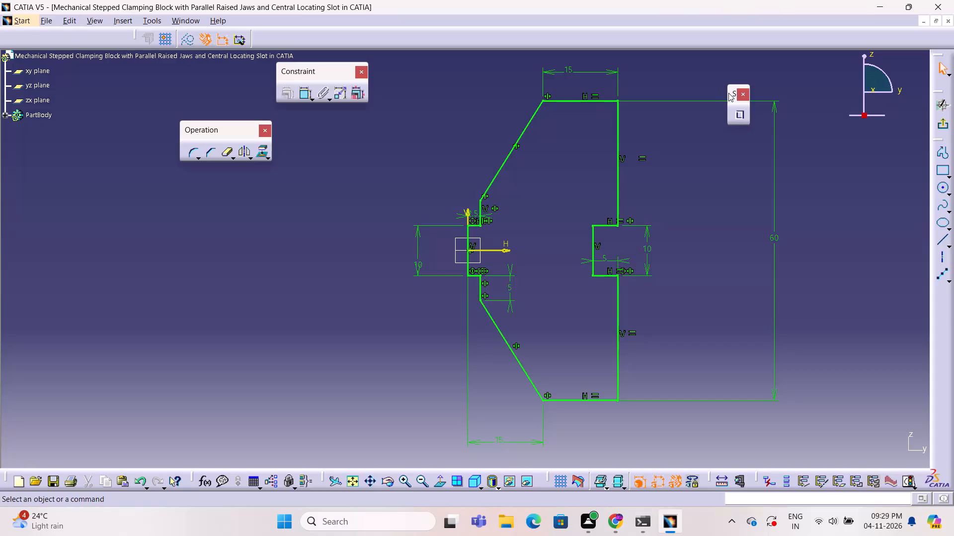
Move the small floating one-icon palette beside the specification tree and enlarge the tree.
{"action": "left_click_drag", "start_coordinate": [729, 93], "coordinate": [81, 88]}
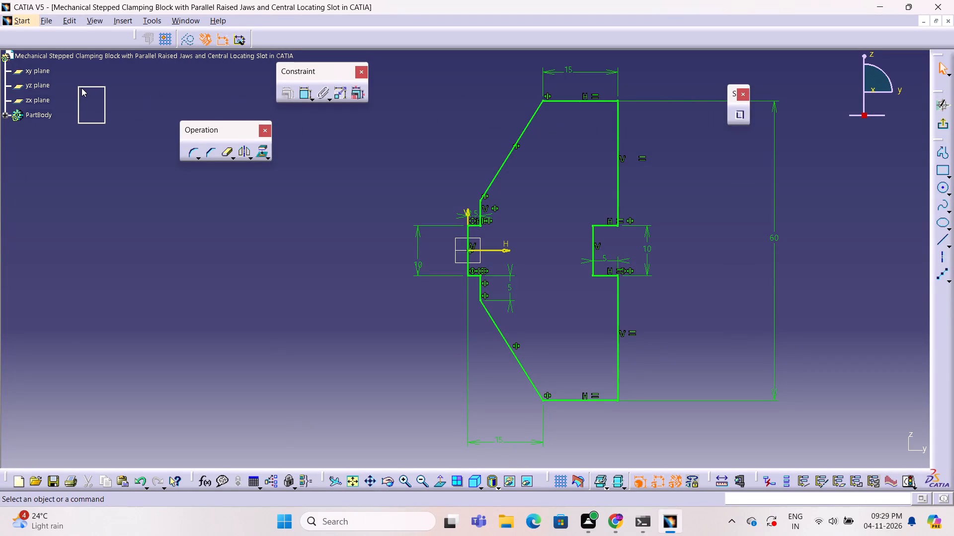
{"action": "left_click_drag", "start_coordinate": [81, 88], "coordinate": [85, 89]}
{"action": "scroll", "coordinate": [62, 107], "scroll_direction": "up", "scroll_amount": 2, "text": "ctrl"}
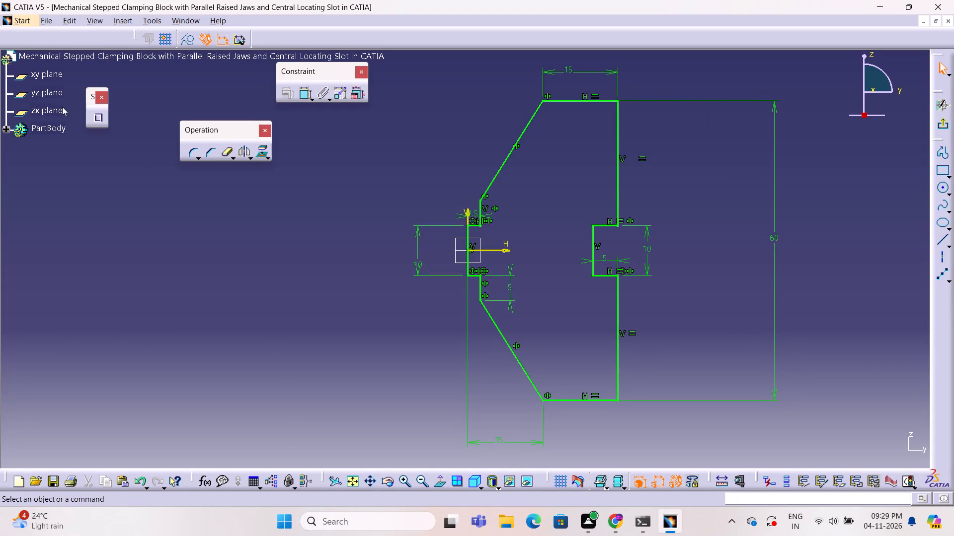
{"action": "left_click_drag", "start_coordinate": [62, 107], "coordinate": [22, 69]}
Examine the closed profile sketch from several angles, including its slanted edges and rectangular slot.
{"action": "middle_click_drag", "start_coordinate": [354, 223], "coordinate": [306, 250]}
{"action": "right_click_drag", "start_coordinate": [354, 223], "coordinate": [429, 262], "text": "ctrl"}
{"action": "middle_click_drag", "start_coordinate": [317, 250], "coordinate": [429, 262], "text": "ctrl"}
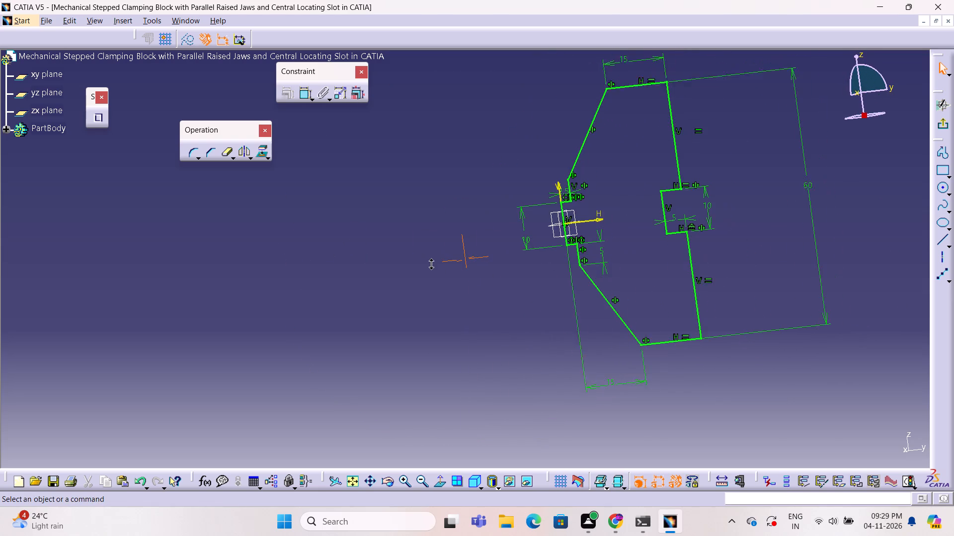
{"action": "right_click_drag", "start_coordinate": [429, 262], "coordinate": [430, 262], "text": "ctrl"}
{"action": "middle_click_drag", "start_coordinate": [429, 262], "coordinate": [430, 262], "text": "ctrl"}
{"action": "left_click", "coordinate": [414, 245]}
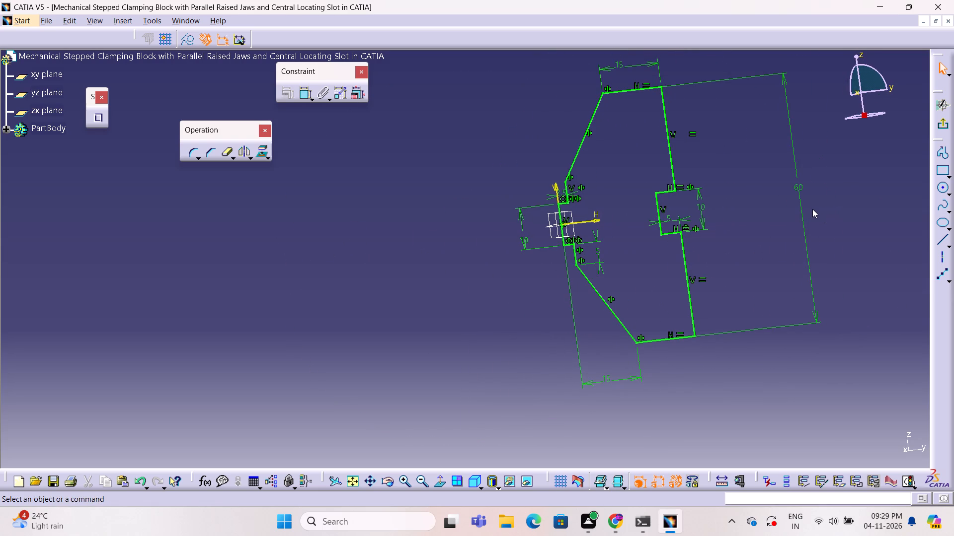
{"action": "left_click", "coordinate": [390, 262]}
{"action": "left_click", "coordinate": [439, 481]}
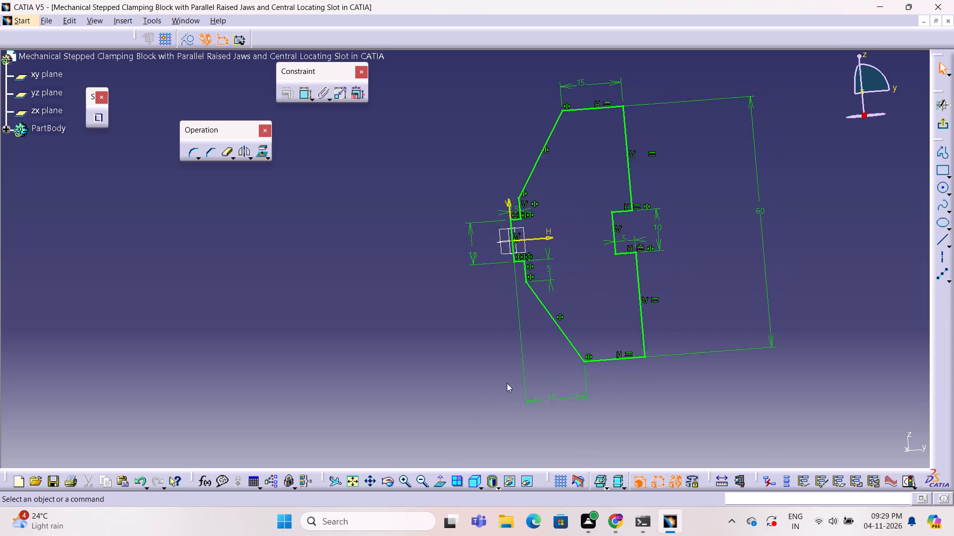
{"action": "left_click_drag", "start_coordinate": [592, 169], "coordinate": [639, 186]}
{"action": "left_click", "coordinate": [667, 181]}
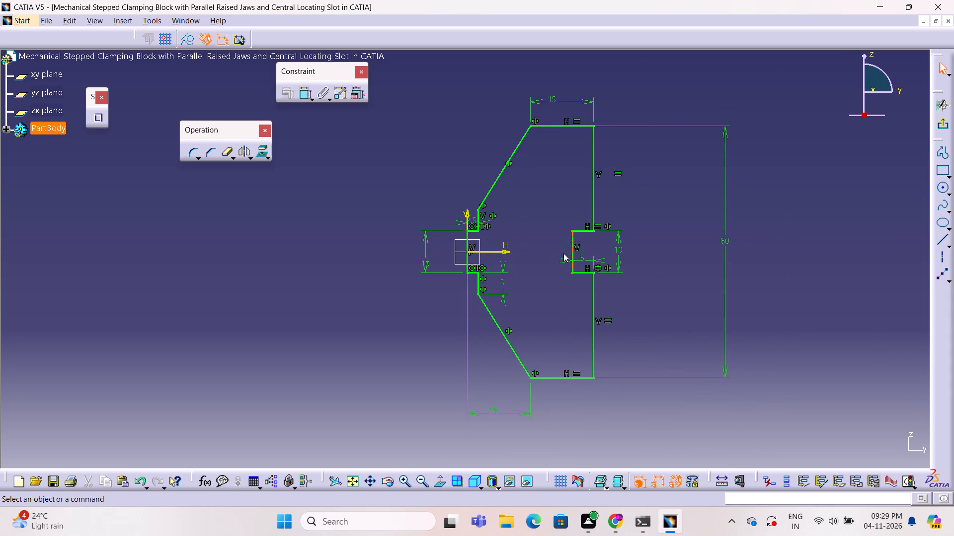
{"action": "left_click", "coordinate": [574, 244]}
{"action": "triple_click", "coordinate": [573, 243]}
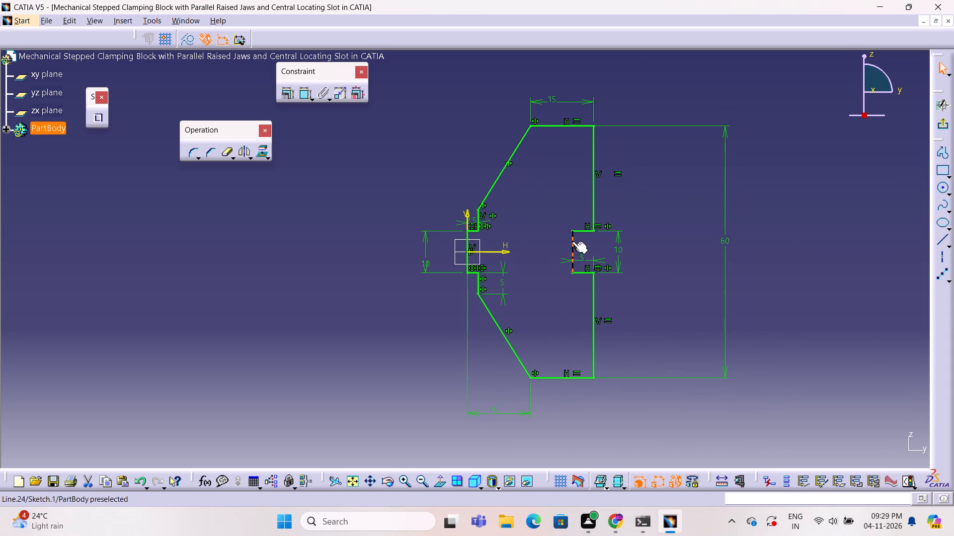
{"action": "left_click", "coordinate": [572, 240]}
{"action": "left_click", "coordinate": [522, 218]}
{"action": "left_click_drag", "start_coordinate": [500, 174], "coordinate": [524, 231]}
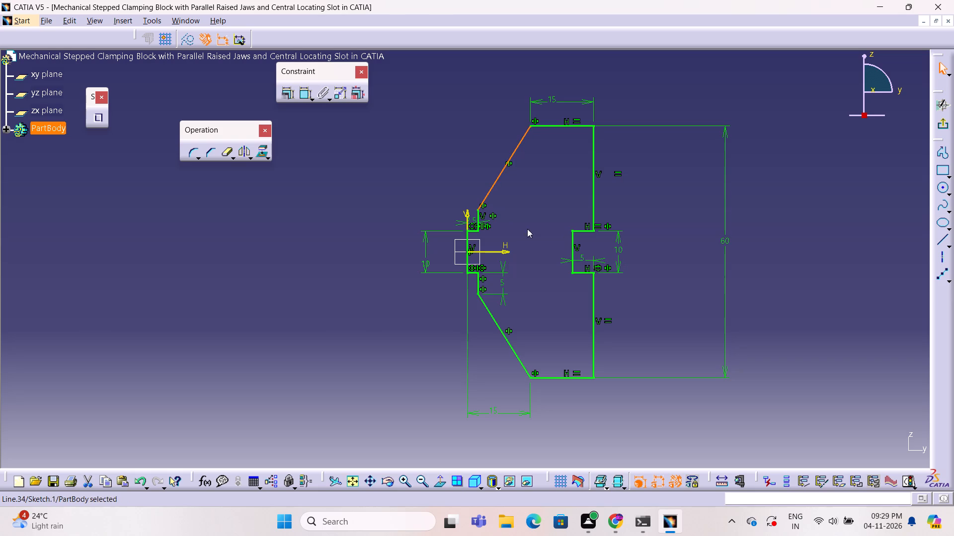
{"action": "left_click", "coordinate": [530, 225]}
{"action": "left_click", "coordinate": [522, 221]}
{"action": "left_click", "coordinate": [307, 217]}
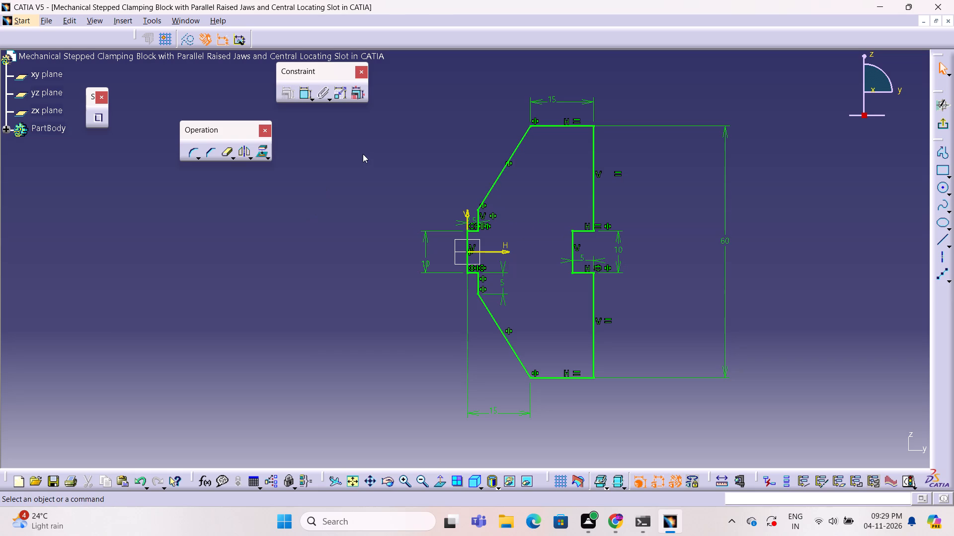
{"action": "middle_click_drag", "start_coordinate": [363, 154], "coordinate": [355, 160]}
{"action": "right_click_drag", "start_coordinate": [366, 163], "coordinate": [355, 160]}
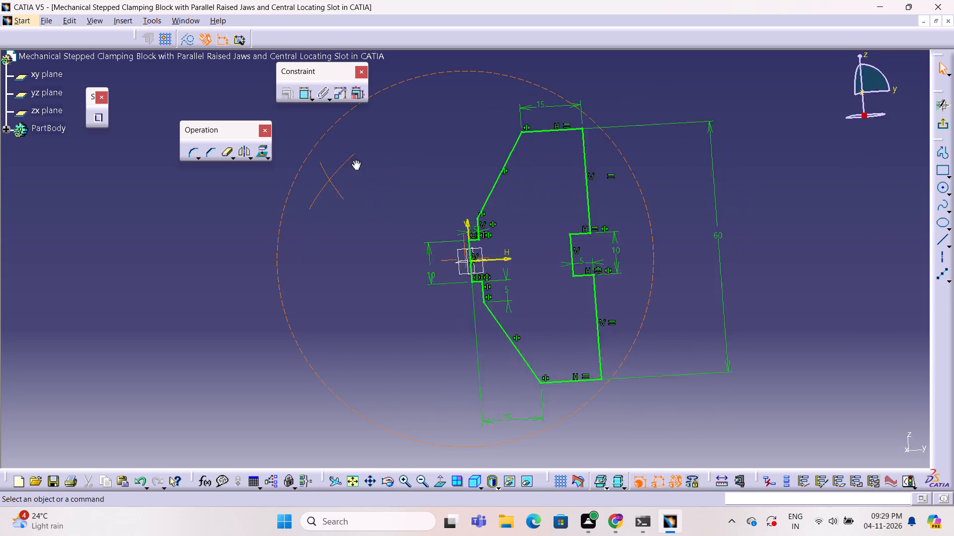
{"action": "middle_click_drag", "start_coordinate": [355, 160], "coordinate": [518, 341]}
{"action": "right_click_drag", "start_coordinate": [355, 160], "coordinate": [517, 338]}
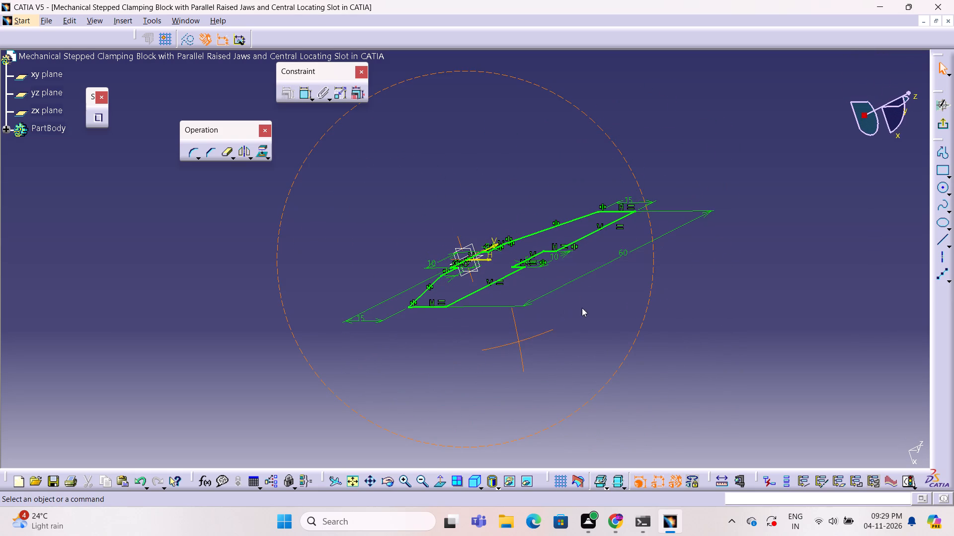
{"action": "left_click", "coordinate": [654, 305]}
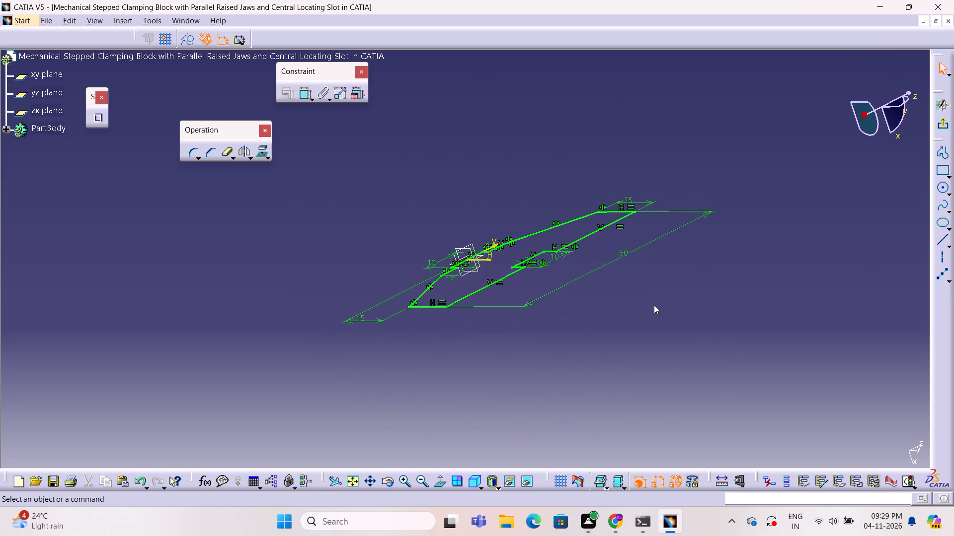
{"action": "middle_click_drag", "start_coordinate": [654, 321], "coordinate": [537, 282], "text": "ctrl"}
{"action": "right_click_drag", "start_coordinate": [654, 321], "coordinate": [537, 282], "text": "ctrl"}
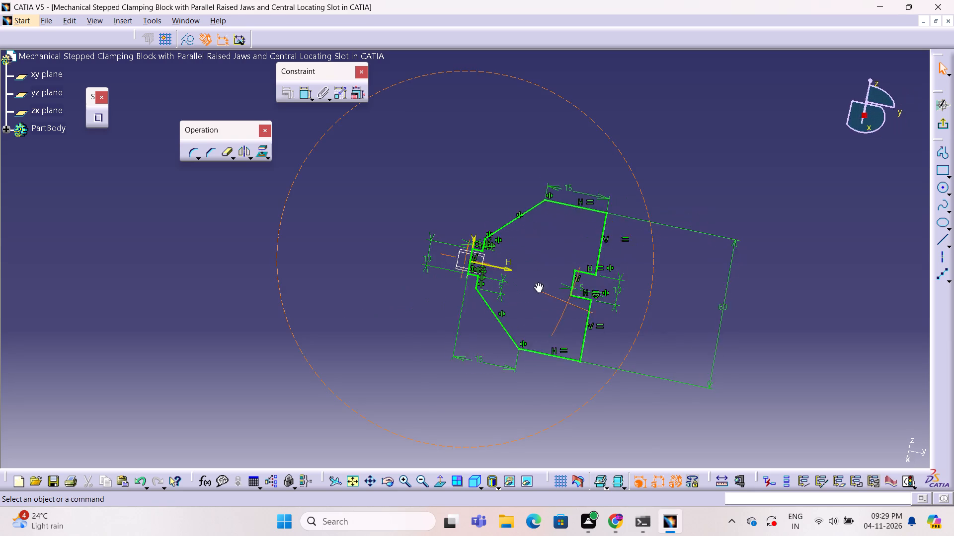
{"action": "middle_click_drag", "start_coordinate": [537, 282], "coordinate": [548, 236], "text": "ctrl"}
{"action": "right_click_drag", "start_coordinate": [537, 282], "coordinate": [548, 236], "text": "ctrl"}
{"action": "middle_click", "coordinate": [548, 236], "text": "ctrl"}
{"action": "right_click", "coordinate": [548, 236], "text": "ctrl"}
{"action": "left_click", "coordinate": [525, 214]}
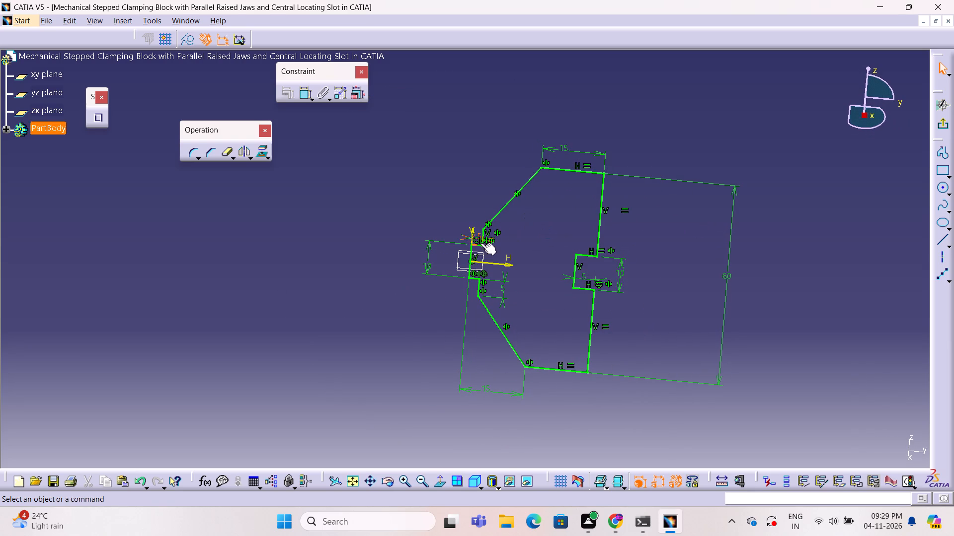
Reposition the 10 mm dimension of the vertical line on the V axis, centring its value between the arrows.
{"action": "middle_click_drag", "start_coordinate": [397, 201], "coordinate": [421, 124], "text": "ctrl"}
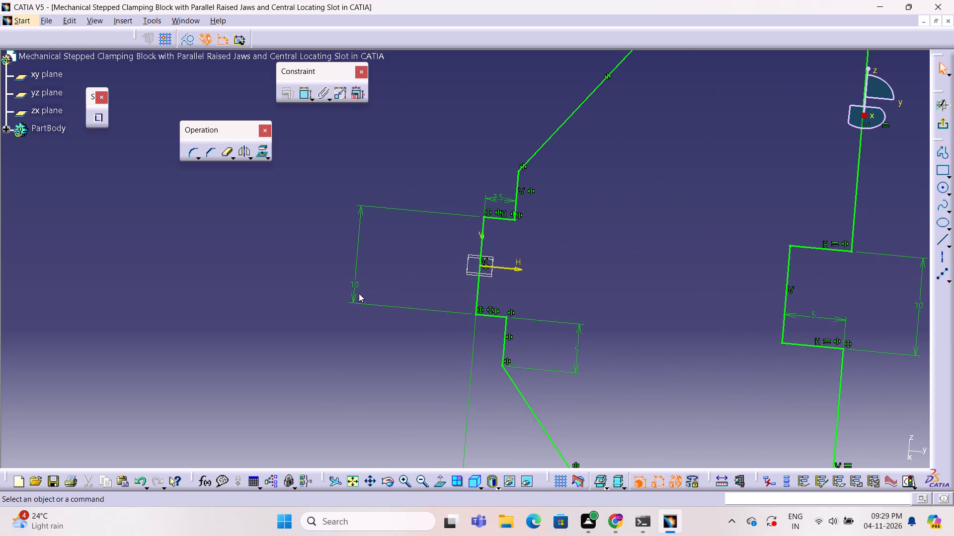
{"action": "left_click_drag", "start_coordinate": [355, 288], "coordinate": [367, 266]}
{"action": "left_click_drag", "start_coordinate": [365, 285], "coordinate": [368, 275]}
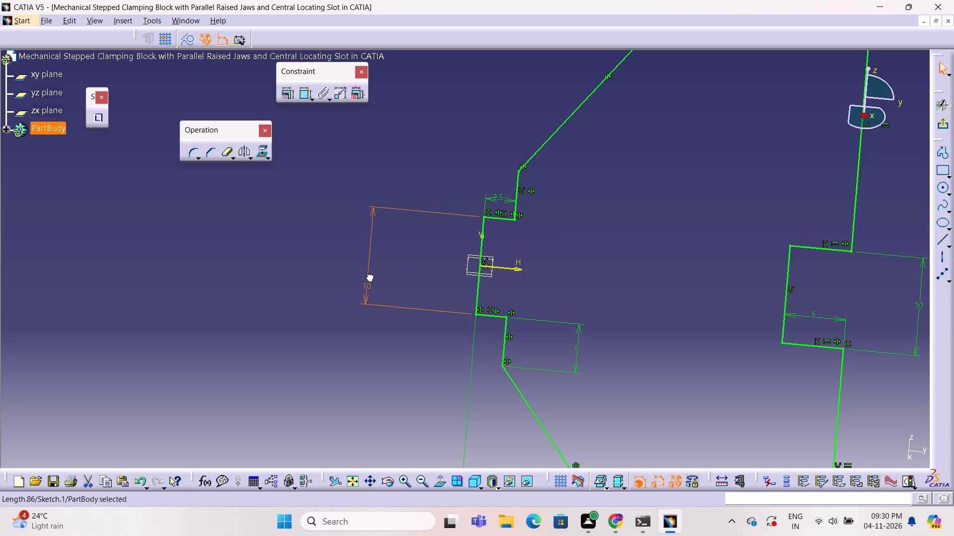
{"action": "left_click_drag", "start_coordinate": [368, 275], "coordinate": [374, 258]}
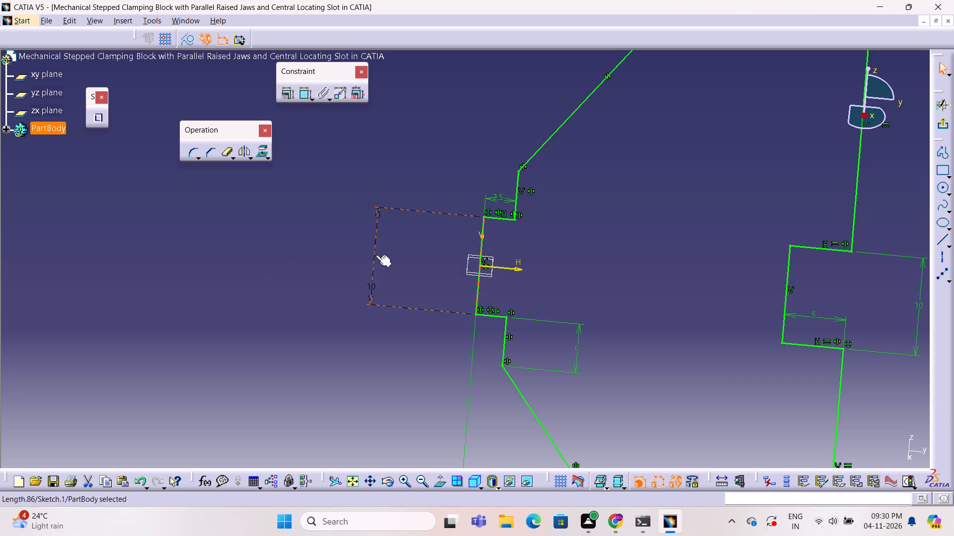
{"action": "left_click_drag", "start_coordinate": [369, 286], "coordinate": [376, 268]}
{"action": "left_click", "coordinate": [263, 258]}
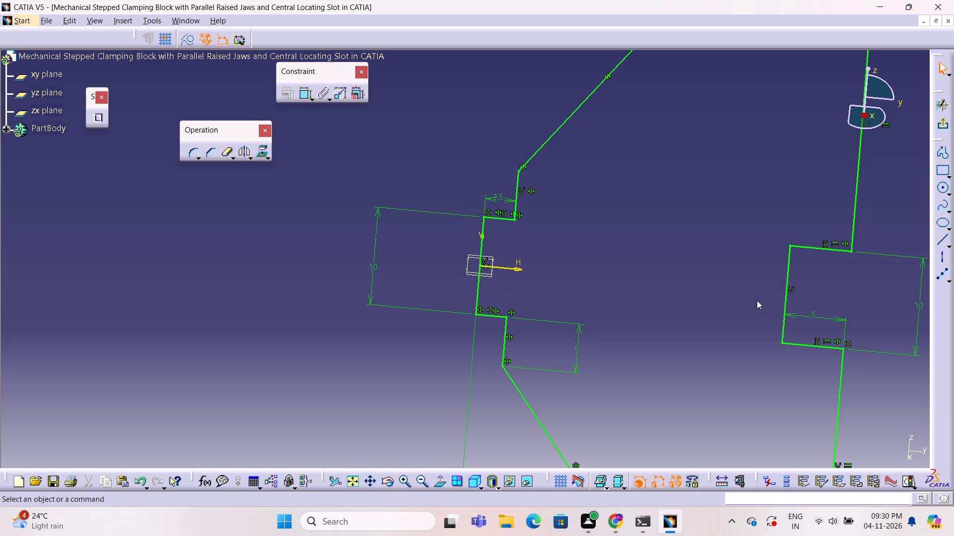
{"action": "middle_click_drag", "start_coordinate": [612, 241], "coordinate": [610, 289], "text": "ctrl"}
{"action": "middle_click_drag", "start_coordinate": [610, 290], "coordinate": [608, 298], "text": "ctrl"}
{"action": "middle_click", "coordinate": [608, 298], "text": "ctrl"}
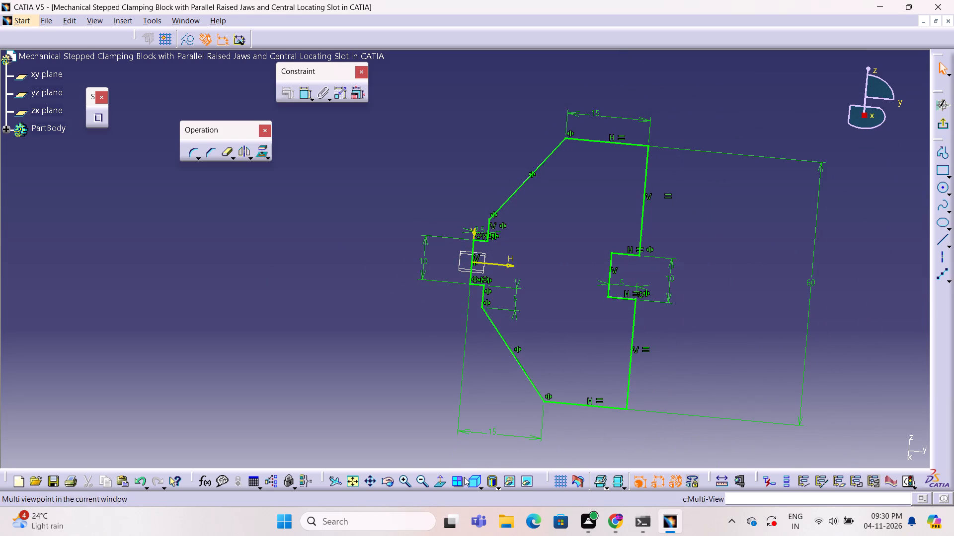
{"action": "left_click", "coordinate": [442, 482]}
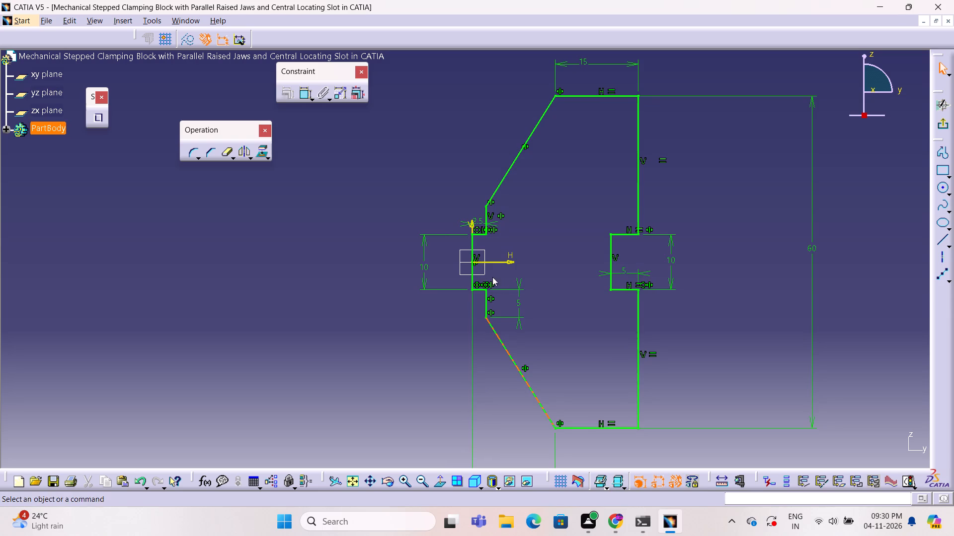
{"action": "left_click_drag", "start_coordinate": [425, 264], "coordinate": [397, 271]}
{"action": "left_click", "coordinate": [381, 282]}
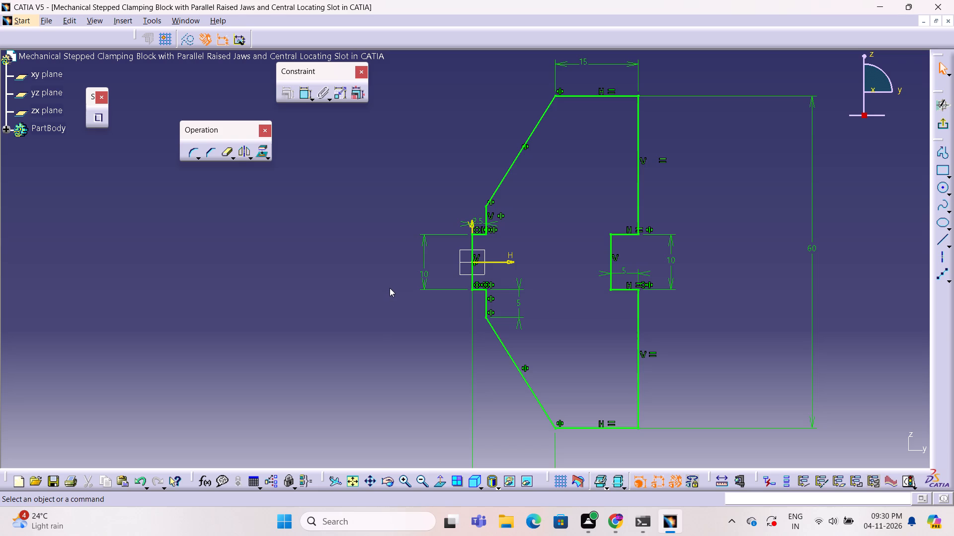
{"action": "left_click_drag", "start_coordinate": [423, 273], "coordinate": [423, 269]}
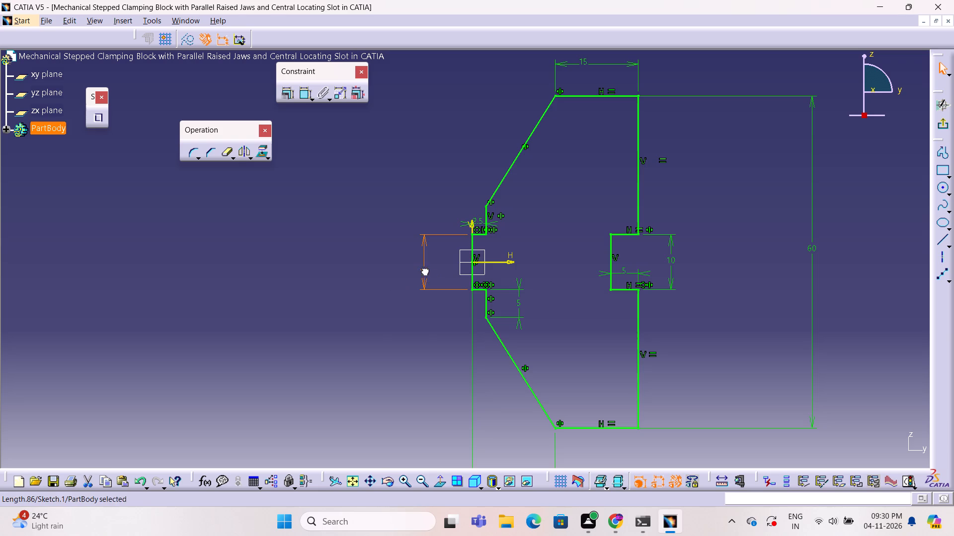
{"action": "left_click_drag", "start_coordinate": [423, 269], "coordinate": [427, 263]}
{"action": "left_click", "coordinate": [341, 276]}
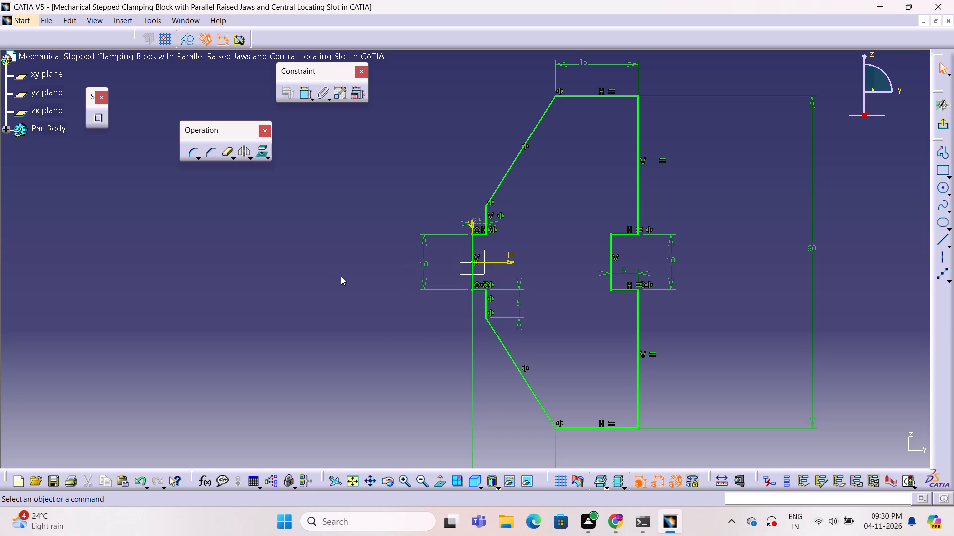
{"action": "left_click_drag", "start_coordinate": [369, 275], "coordinate": [365, 268]}
{"action": "left_click", "coordinate": [362, 262]}
Leave the sketch and pad the profile with mirrored extent and a length of 80/2 mm.
{"action": "left_click", "coordinate": [945, 128]}
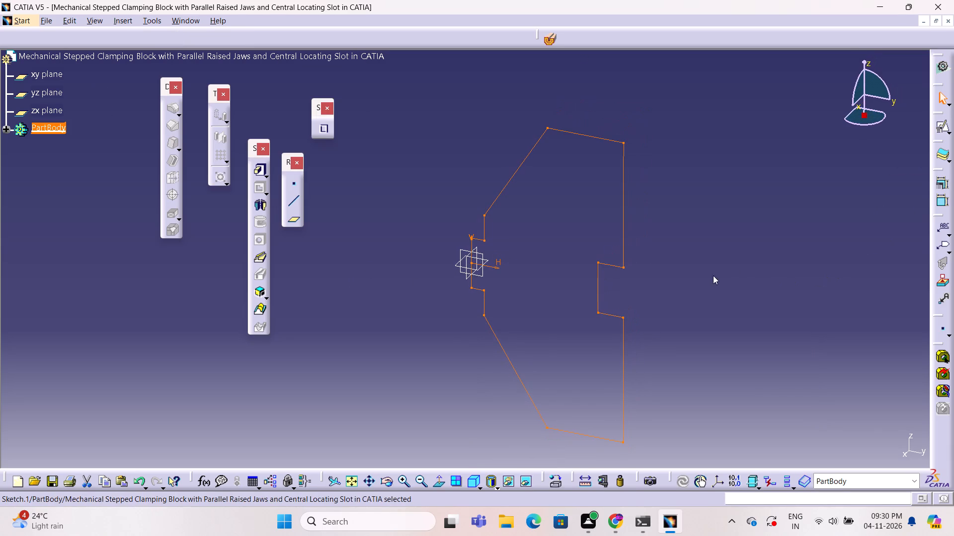
{"action": "left_click", "coordinate": [260, 172]}
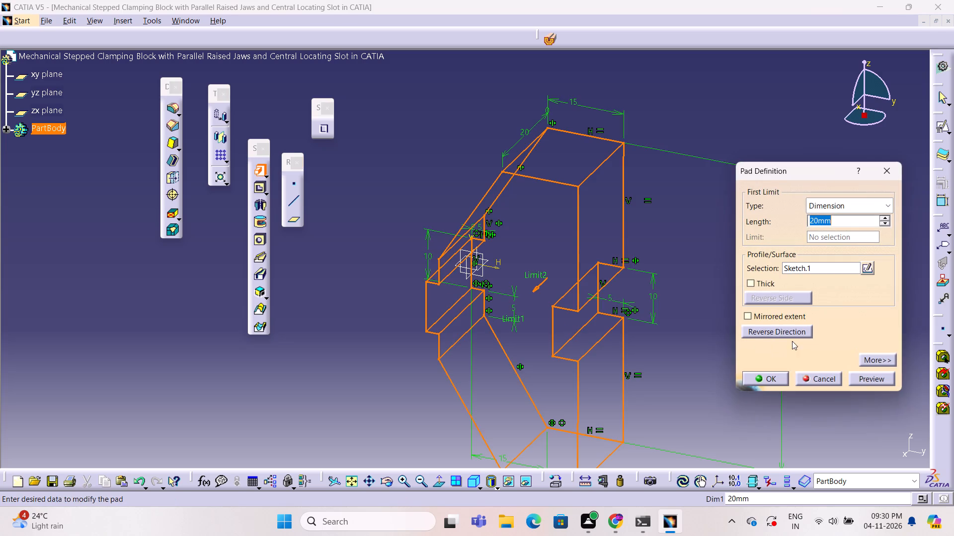
{"action": "left_click", "coordinate": [768, 316]}
{"action": "double_click", "coordinate": [854, 217]}
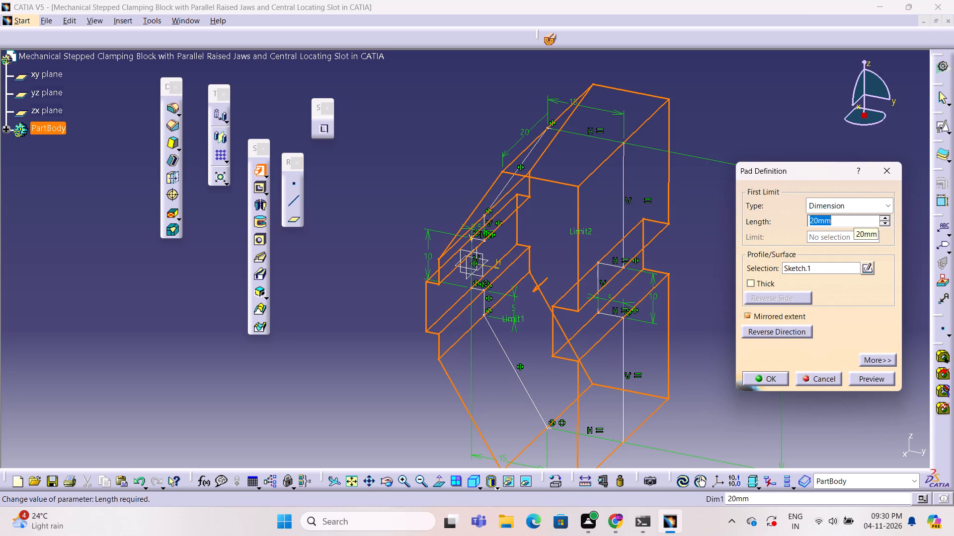
{"action": "key", "text": "8"}
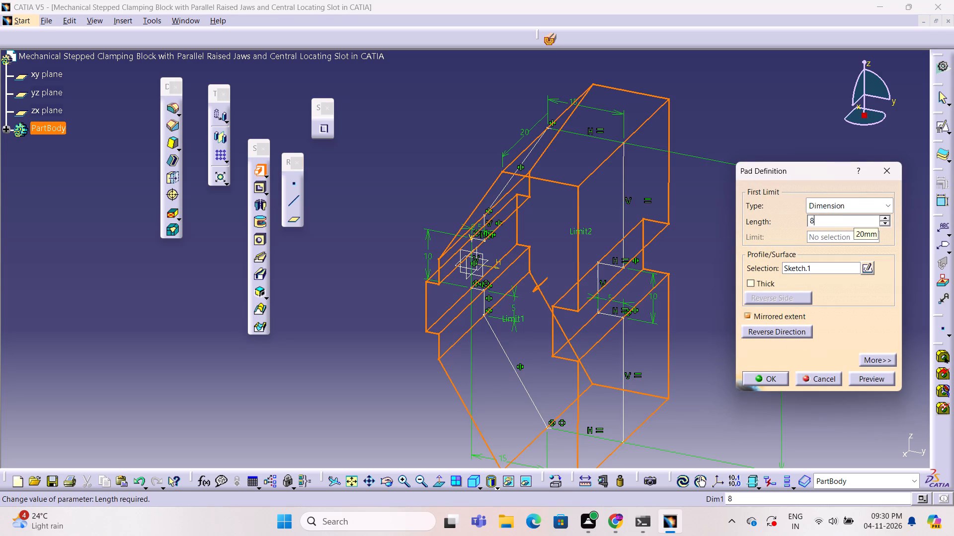
{"action": "key", "text": "0"}
{"action": "key", "text": "slash"}
{"action": "key", "text": "2"}
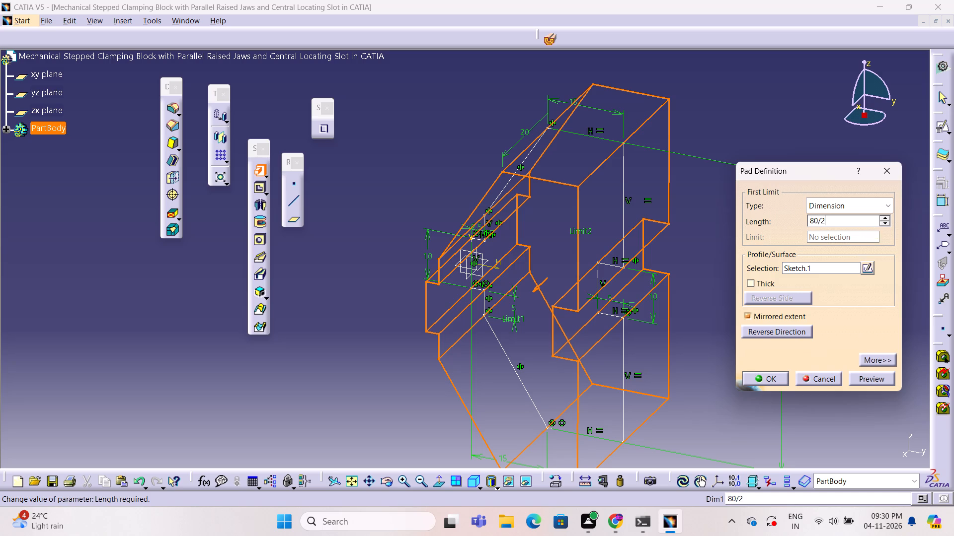
{"action": "key", "text": "Return"}
{"action": "left_click", "coordinate": [844, 218]}
Mirror the current solid about the zx plane to form the second half of the block.
{"action": "left_click", "coordinate": [485, 335]}
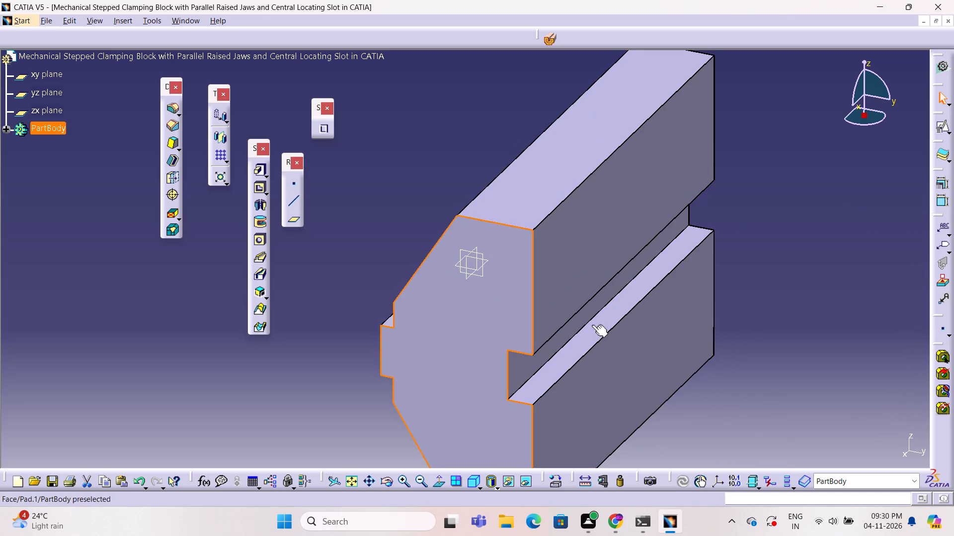
{"action": "left_click", "coordinate": [223, 138]}
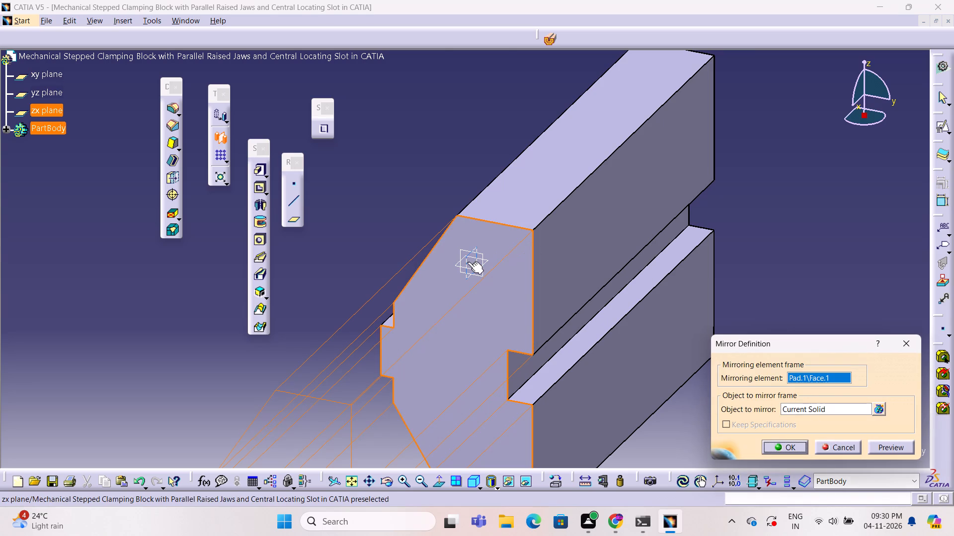
{"action": "left_click", "coordinate": [467, 262]}
{"action": "left_click", "coordinate": [884, 444]}
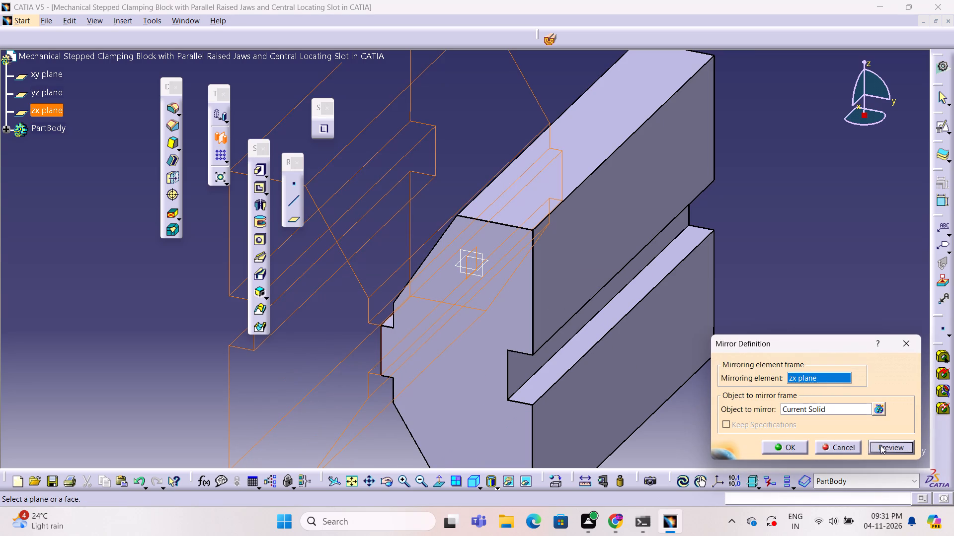
{"action": "left_click", "coordinate": [795, 447]}
{"action": "left_click", "coordinate": [821, 310]}
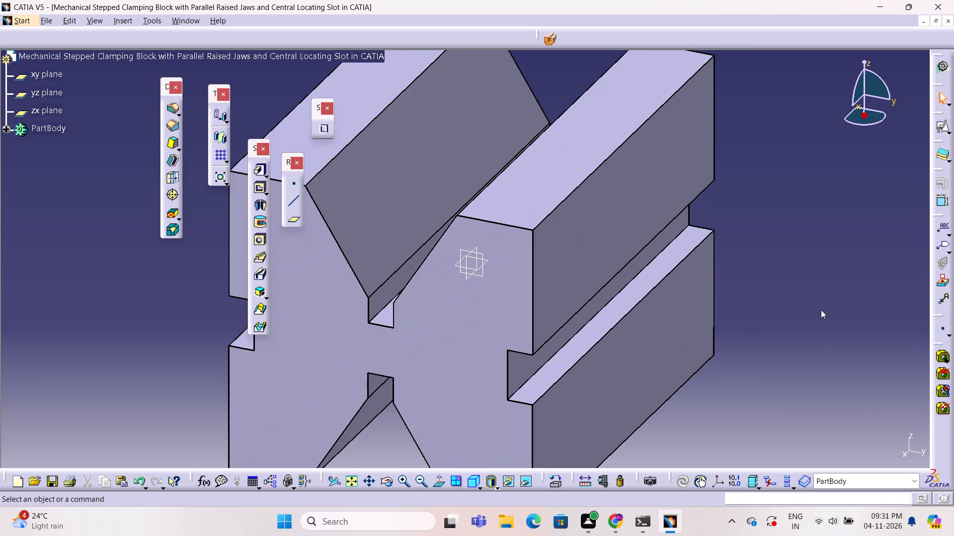
Examine the mirrored block from several angles, including its front profile, V-shaped channels and side slots.
{"action": "middle_click", "coordinate": [809, 306], "text": "ctrl"}
{"action": "middle_click_drag", "start_coordinate": [809, 310], "coordinate": [809, 321], "text": "ctrl"}
{"action": "middle_click_drag", "start_coordinate": [808, 323], "coordinate": [806, 337], "text": "ctrl"}
{"action": "left_click", "coordinate": [806, 337], "text": "ctrl"}
{"action": "middle_click", "coordinate": [806, 338], "text": "ctrl"}
{"action": "middle_click", "coordinate": [806, 339], "text": "ctrl"}
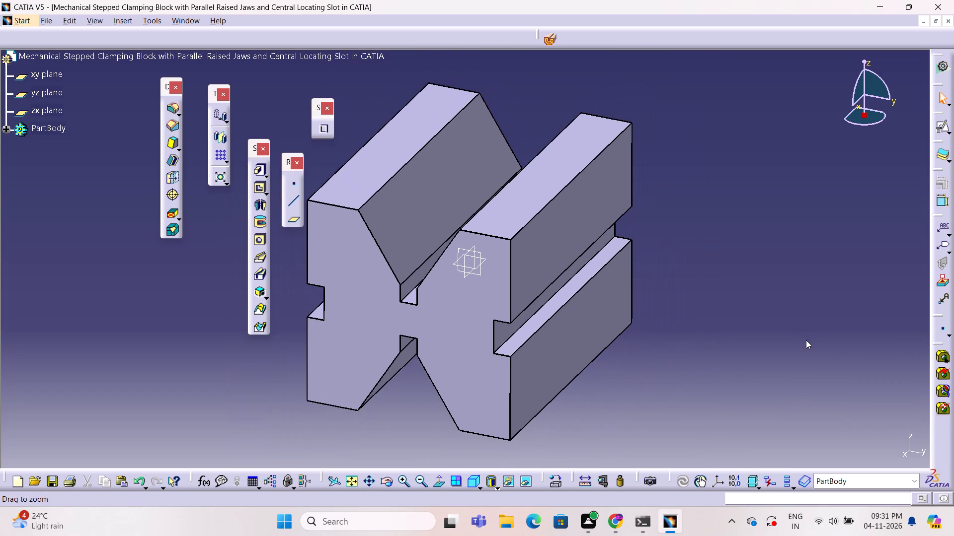
{"action": "left_click", "coordinate": [806, 339], "text": "ctrl"}
{"action": "middle_click", "coordinate": [806, 340], "text": "ctrl"}
{"action": "middle_click_drag", "start_coordinate": [628, 390], "coordinate": [606, 339], "text": "ctrl"}
{"action": "right_click_drag", "start_coordinate": [628, 388], "coordinate": [606, 339], "text": "ctrl"}
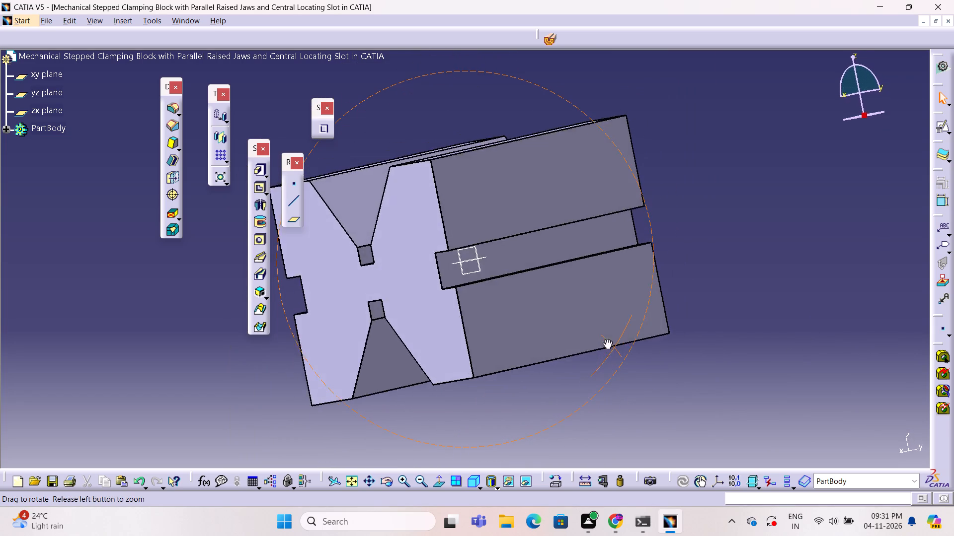
{"action": "middle_click_drag", "start_coordinate": [606, 339], "coordinate": [644, 389], "text": "ctrl"}
{"action": "right_click_drag", "start_coordinate": [606, 339], "coordinate": [644, 389], "text": "ctrl"}
{"action": "middle_click", "coordinate": [644, 389], "text": "ctrl"}
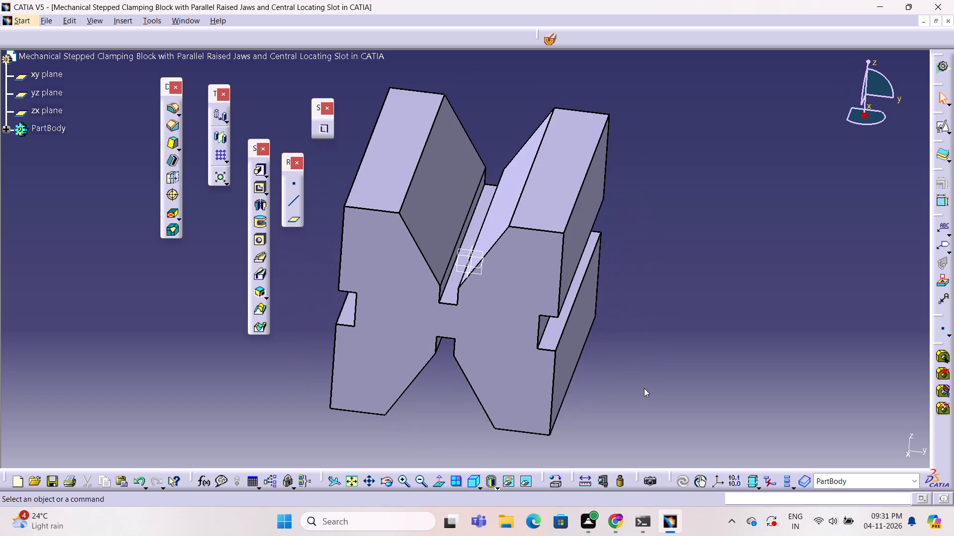
Section the block dynamically along its yz, xy and zx planes and examine the cut through the central web.
{"action": "left_click", "coordinate": [548, 42]}
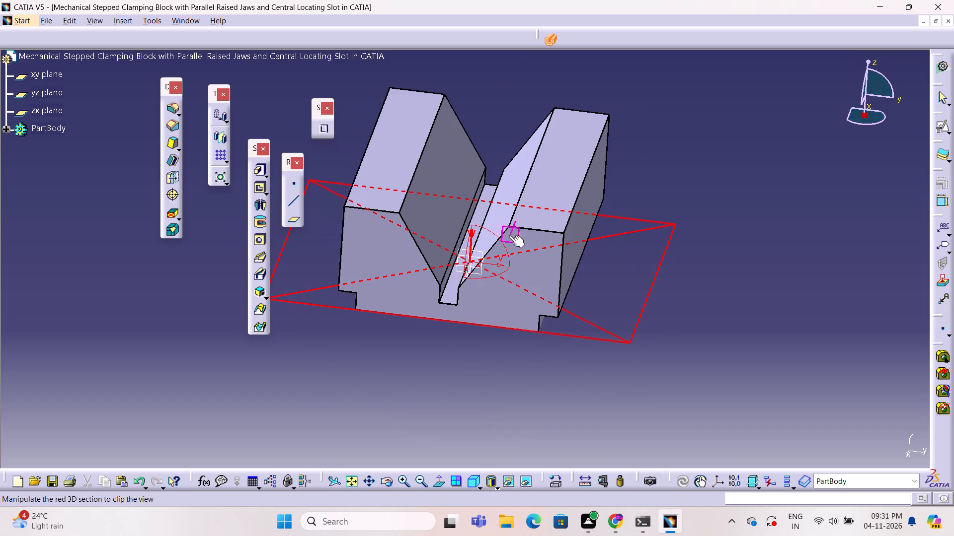
{"action": "left_click", "coordinate": [478, 251]}
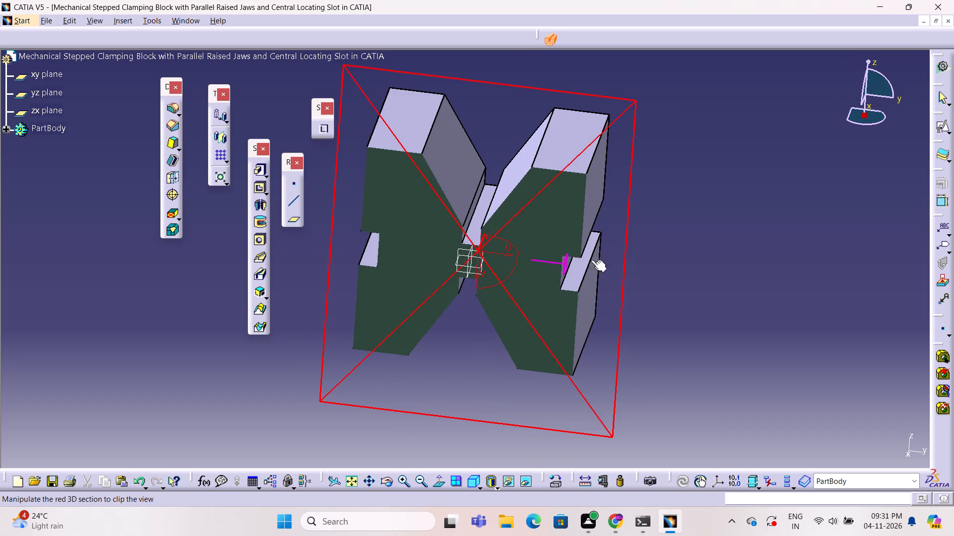
{"action": "left_click", "coordinate": [469, 258]}
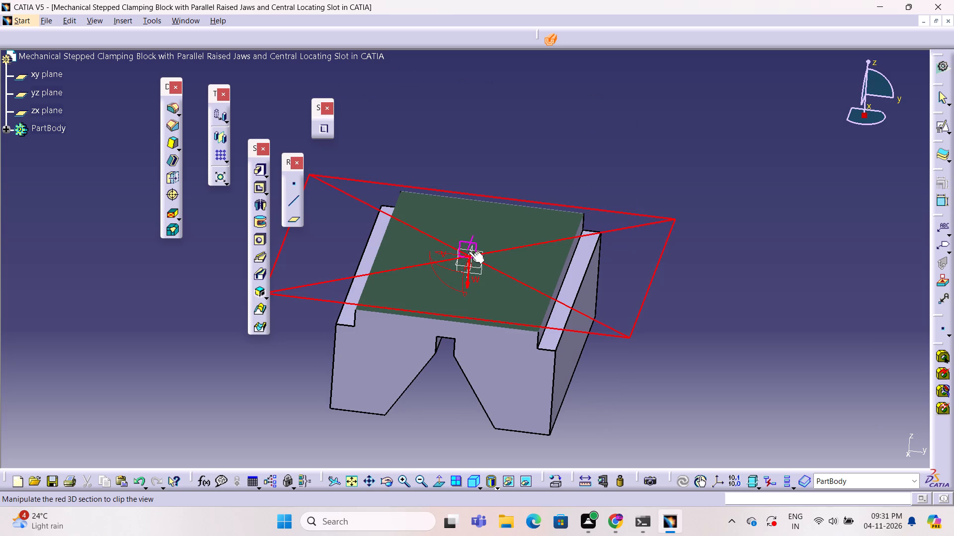
{"action": "left_click", "coordinate": [470, 250]}
{"action": "middle_click_drag", "start_coordinate": [677, 263], "coordinate": [545, 269]}
{"action": "right_click_drag", "start_coordinate": [677, 263], "coordinate": [545, 269]}
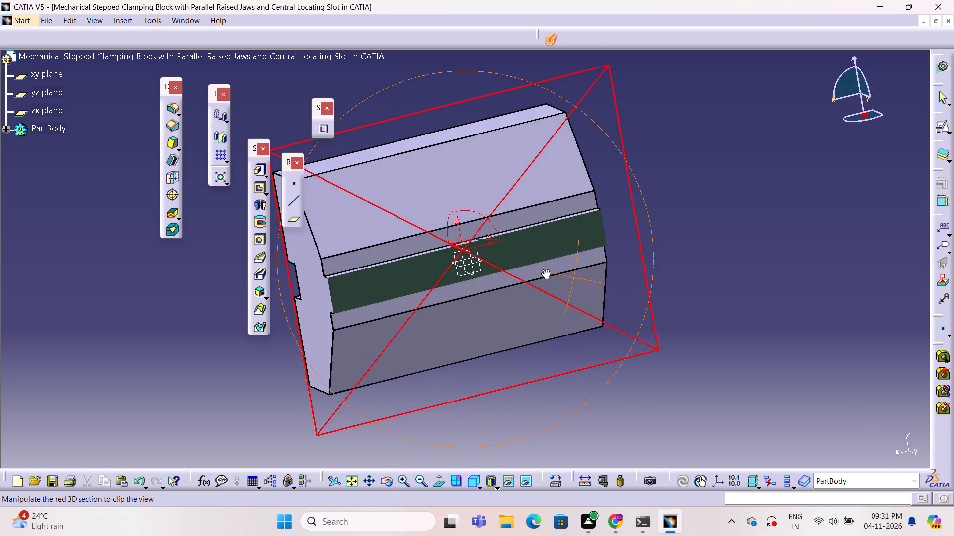
{"action": "middle_click_drag", "start_coordinate": [545, 269], "coordinate": [701, 295]}
{"action": "right_click_drag", "start_coordinate": [545, 269], "coordinate": [701, 295]}
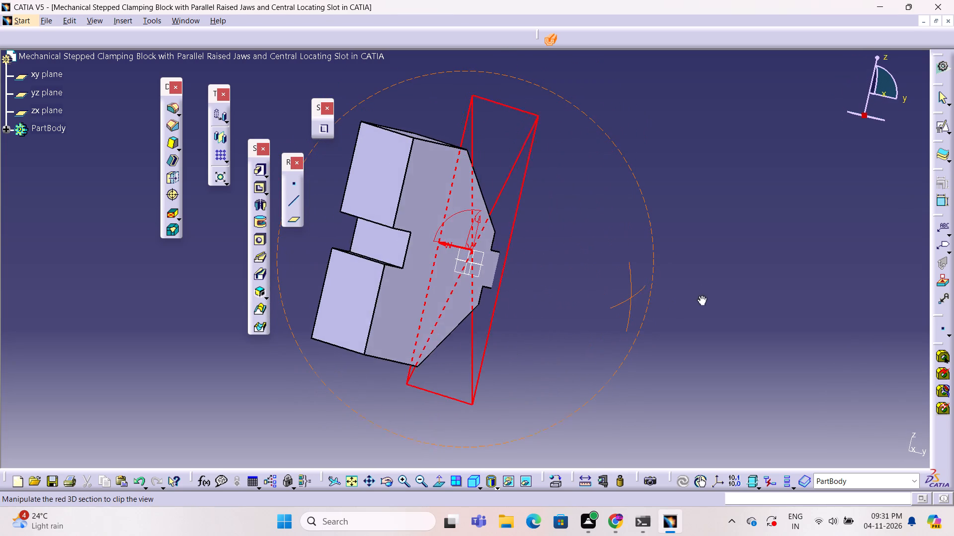
{"action": "middle_click_drag", "start_coordinate": [697, 295], "coordinate": [730, 246]}
{"action": "middle_click_drag", "start_coordinate": [701, 295], "coordinate": [699, 295]}
{"action": "right_click_drag", "start_coordinate": [701, 295], "coordinate": [730, 246]}
{"action": "middle_click_drag", "start_coordinate": [731, 240], "coordinate": [612, 244]}
{"action": "right_click_drag", "start_coordinate": [731, 242], "coordinate": [612, 244]}
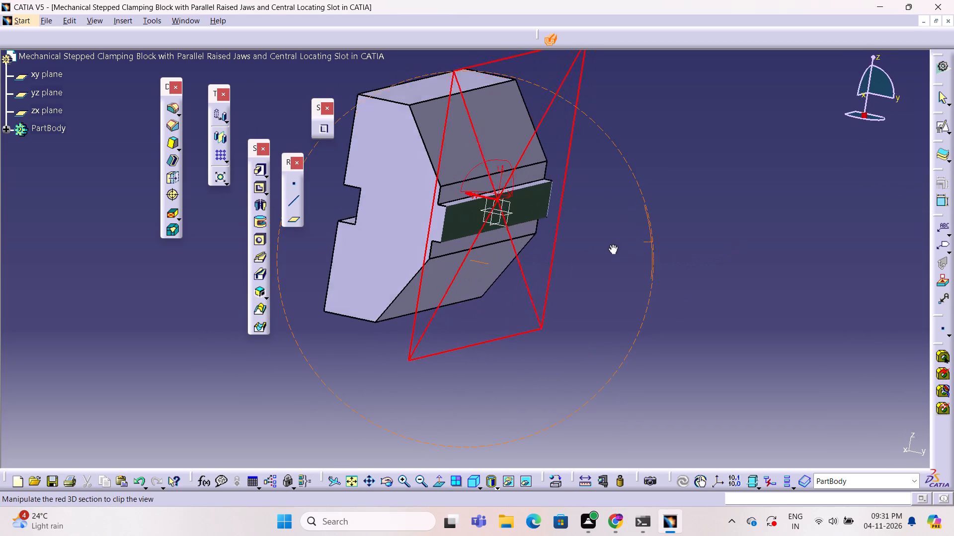
{"action": "middle_click_drag", "start_coordinate": [612, 244], "coordinate": [599, 244]}
{"action": "right_click_drag", "start_coordinate": [612, 244], "coordinate": [599, 244]}
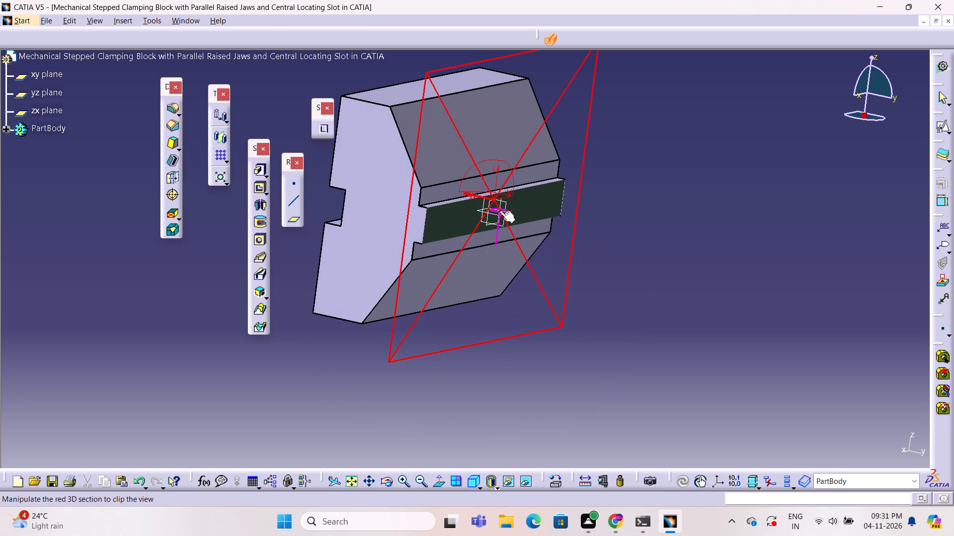
Alternate the section between the xy and zx planes, inspect the yz cross-section, and leave the section view.
{"action": "left_click", "coordinate": [499, 210]}
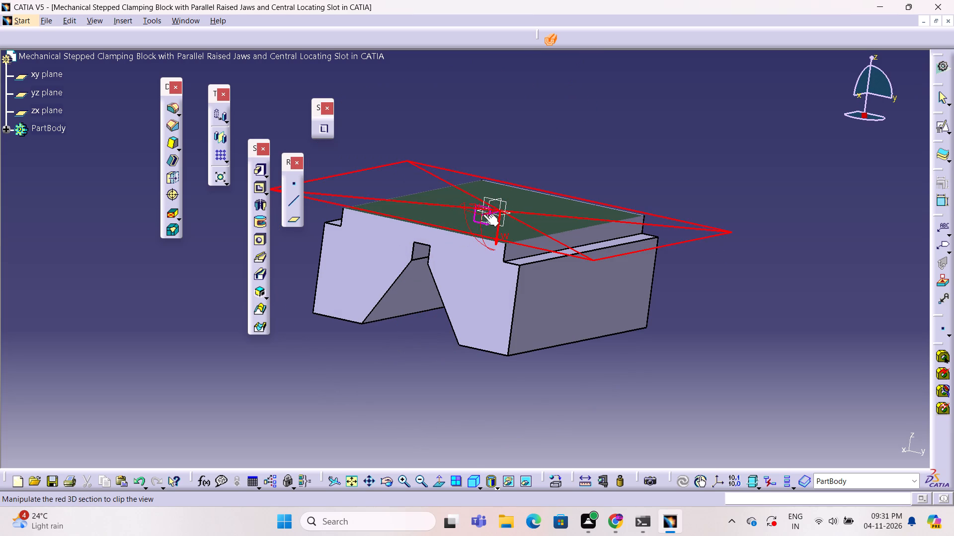
{"action": "left_click", "coordinate": [489, 198]}
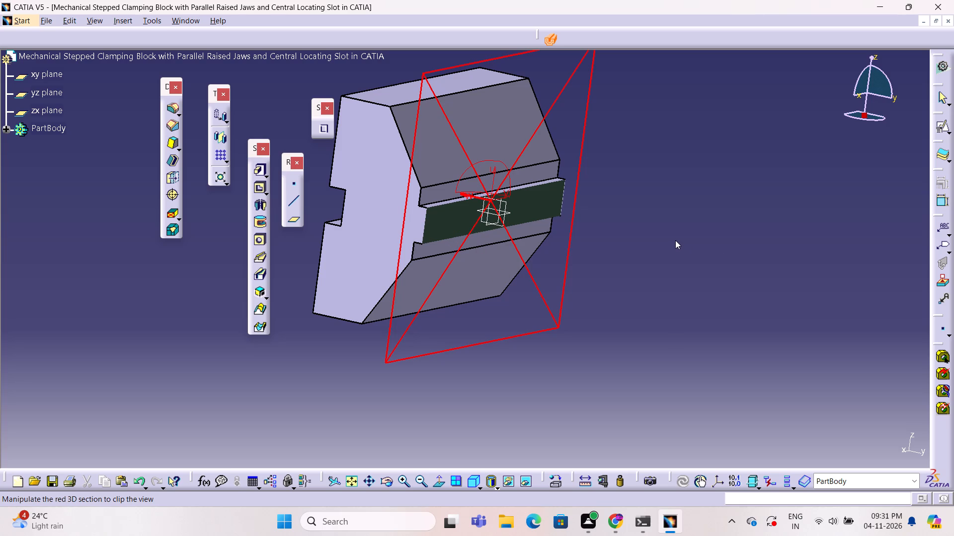
{"action": "left_click", "coordinate": [501, 213]}
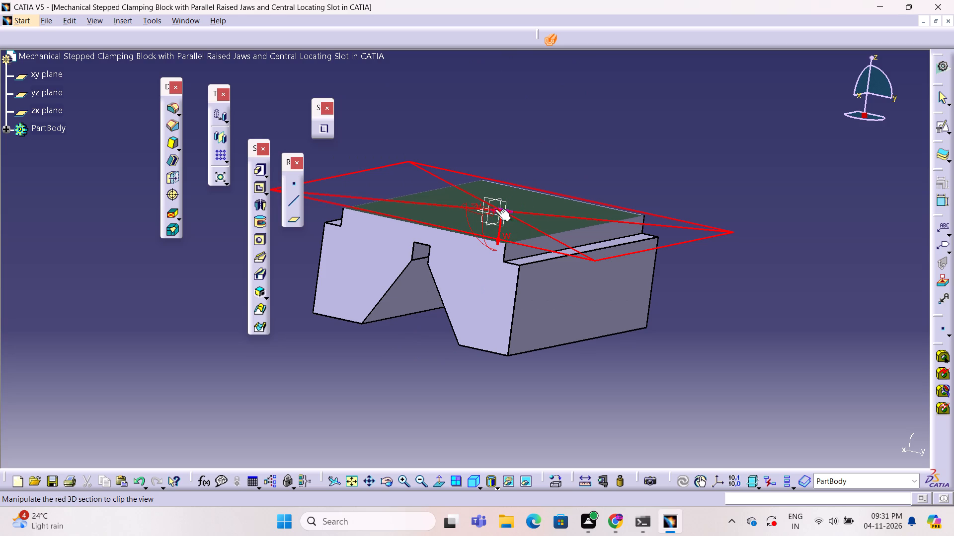
{"action": "left_click", "coordinate": [493, 222]}
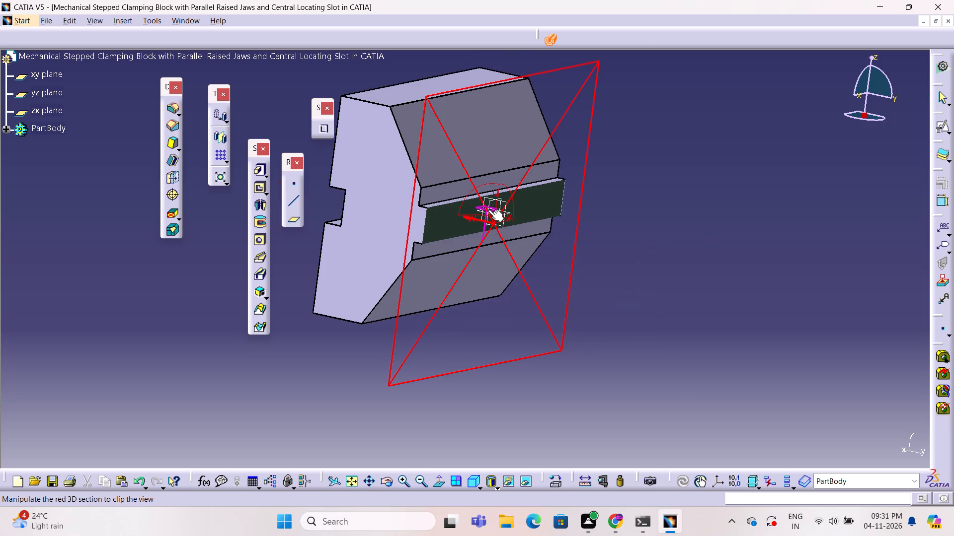
{"action": "left_click", "coordinate": [488, 209]}
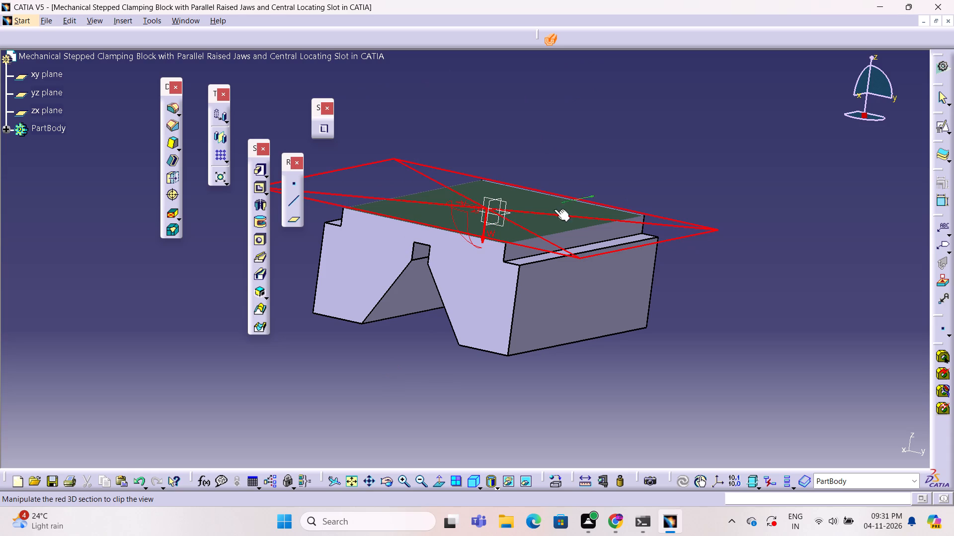
{"action": "left_click", "coordinate": [494, 199]}
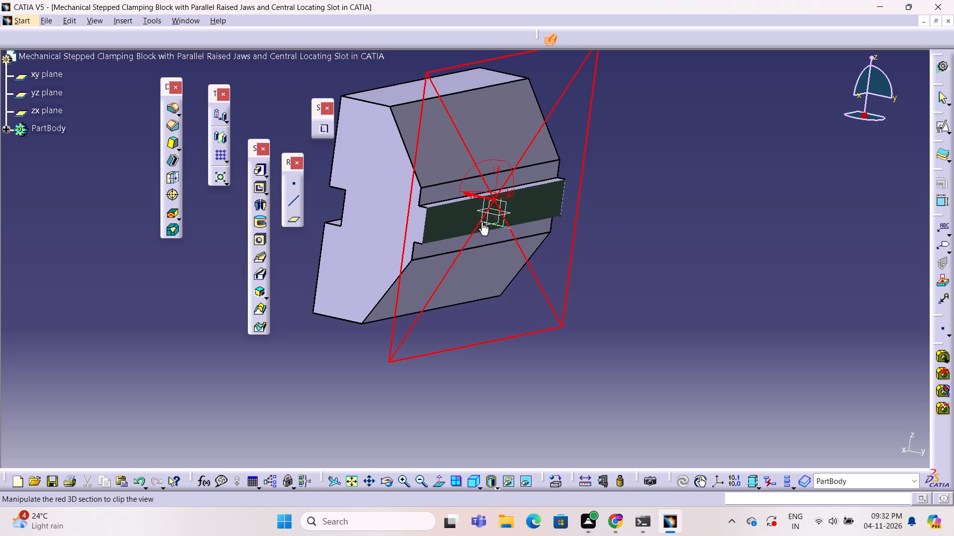
{"action": "left_click", "coordinate": [486, 223]}
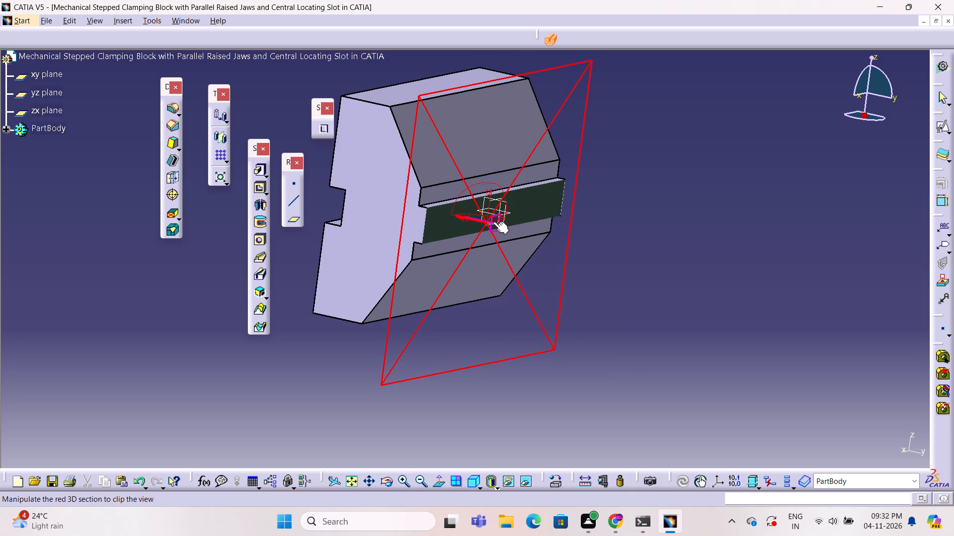
{"action": "left_click", "coordinate": [493, 221]}
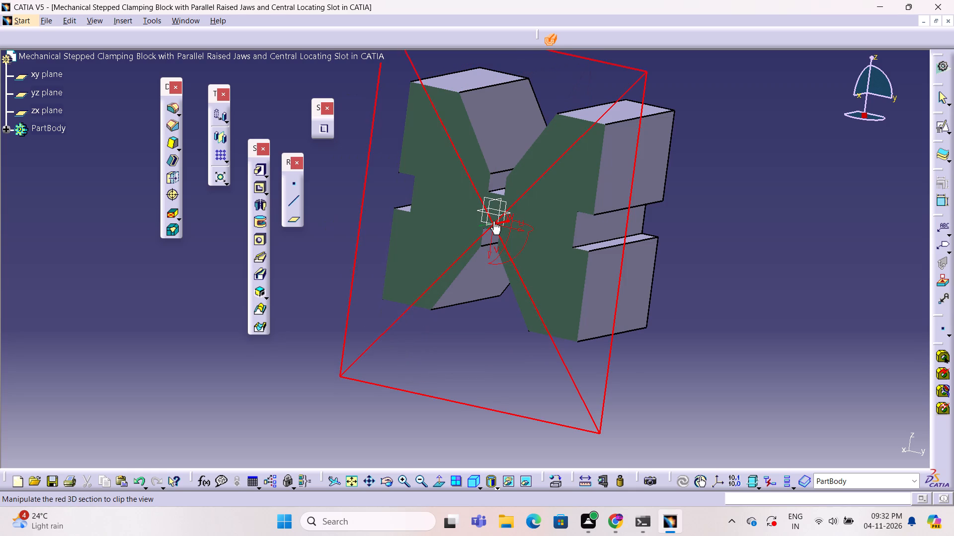
{"action": "key", "text": "Escape"}
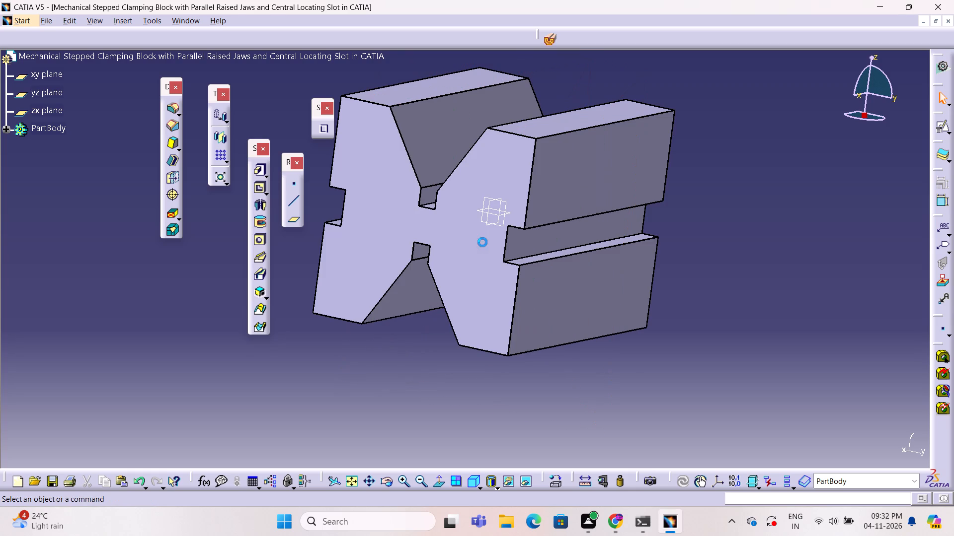
{"action": "key", "text": "Escape"}
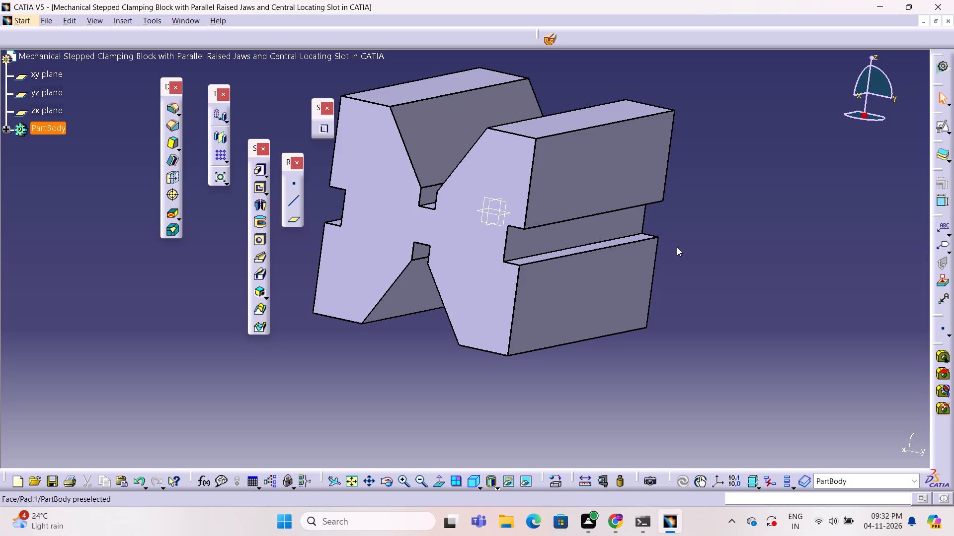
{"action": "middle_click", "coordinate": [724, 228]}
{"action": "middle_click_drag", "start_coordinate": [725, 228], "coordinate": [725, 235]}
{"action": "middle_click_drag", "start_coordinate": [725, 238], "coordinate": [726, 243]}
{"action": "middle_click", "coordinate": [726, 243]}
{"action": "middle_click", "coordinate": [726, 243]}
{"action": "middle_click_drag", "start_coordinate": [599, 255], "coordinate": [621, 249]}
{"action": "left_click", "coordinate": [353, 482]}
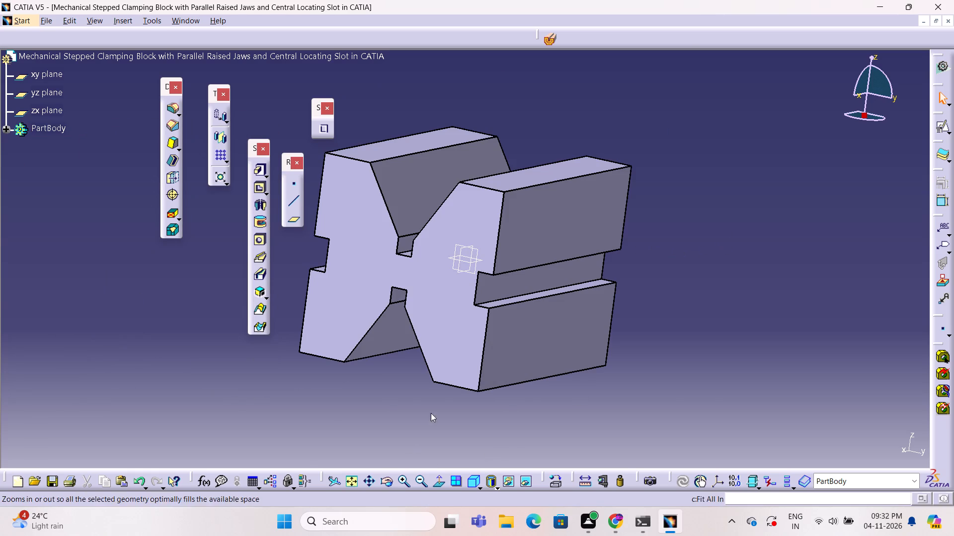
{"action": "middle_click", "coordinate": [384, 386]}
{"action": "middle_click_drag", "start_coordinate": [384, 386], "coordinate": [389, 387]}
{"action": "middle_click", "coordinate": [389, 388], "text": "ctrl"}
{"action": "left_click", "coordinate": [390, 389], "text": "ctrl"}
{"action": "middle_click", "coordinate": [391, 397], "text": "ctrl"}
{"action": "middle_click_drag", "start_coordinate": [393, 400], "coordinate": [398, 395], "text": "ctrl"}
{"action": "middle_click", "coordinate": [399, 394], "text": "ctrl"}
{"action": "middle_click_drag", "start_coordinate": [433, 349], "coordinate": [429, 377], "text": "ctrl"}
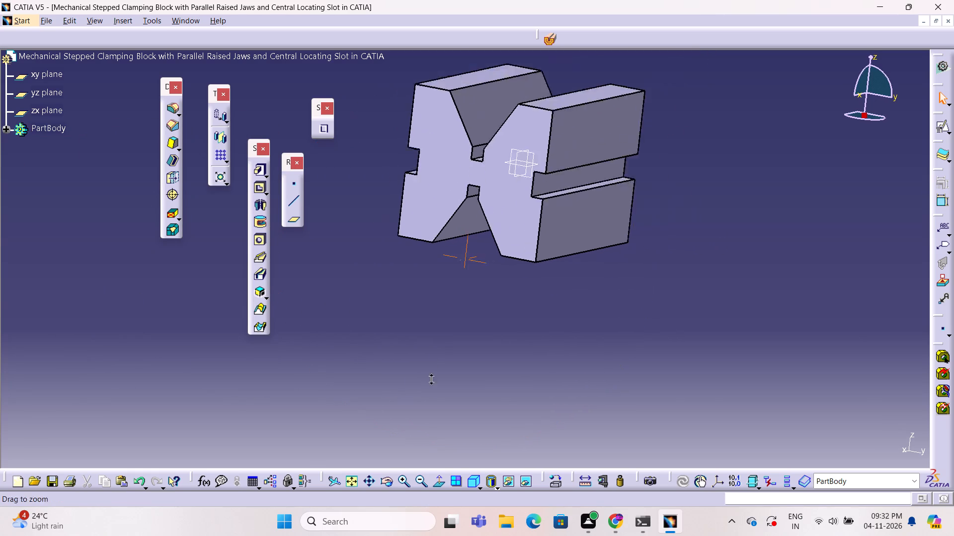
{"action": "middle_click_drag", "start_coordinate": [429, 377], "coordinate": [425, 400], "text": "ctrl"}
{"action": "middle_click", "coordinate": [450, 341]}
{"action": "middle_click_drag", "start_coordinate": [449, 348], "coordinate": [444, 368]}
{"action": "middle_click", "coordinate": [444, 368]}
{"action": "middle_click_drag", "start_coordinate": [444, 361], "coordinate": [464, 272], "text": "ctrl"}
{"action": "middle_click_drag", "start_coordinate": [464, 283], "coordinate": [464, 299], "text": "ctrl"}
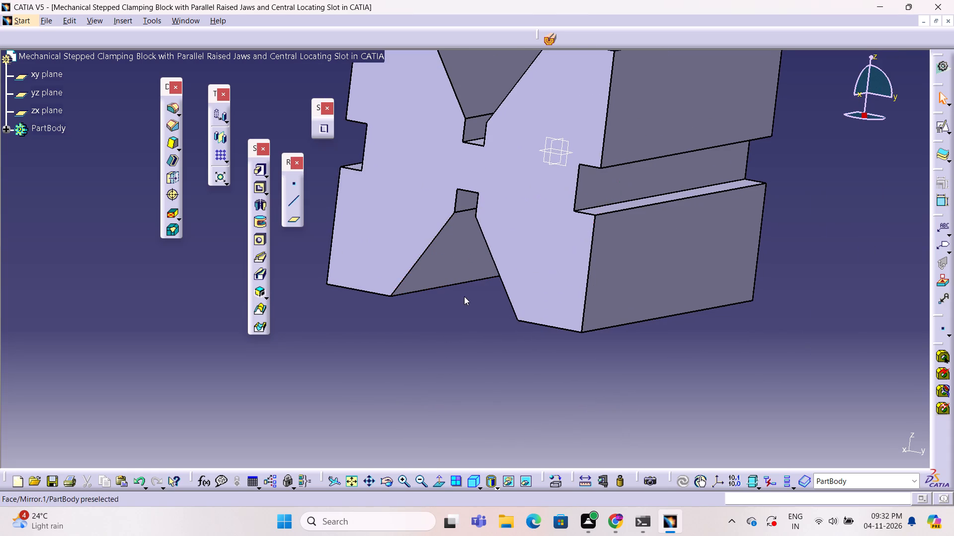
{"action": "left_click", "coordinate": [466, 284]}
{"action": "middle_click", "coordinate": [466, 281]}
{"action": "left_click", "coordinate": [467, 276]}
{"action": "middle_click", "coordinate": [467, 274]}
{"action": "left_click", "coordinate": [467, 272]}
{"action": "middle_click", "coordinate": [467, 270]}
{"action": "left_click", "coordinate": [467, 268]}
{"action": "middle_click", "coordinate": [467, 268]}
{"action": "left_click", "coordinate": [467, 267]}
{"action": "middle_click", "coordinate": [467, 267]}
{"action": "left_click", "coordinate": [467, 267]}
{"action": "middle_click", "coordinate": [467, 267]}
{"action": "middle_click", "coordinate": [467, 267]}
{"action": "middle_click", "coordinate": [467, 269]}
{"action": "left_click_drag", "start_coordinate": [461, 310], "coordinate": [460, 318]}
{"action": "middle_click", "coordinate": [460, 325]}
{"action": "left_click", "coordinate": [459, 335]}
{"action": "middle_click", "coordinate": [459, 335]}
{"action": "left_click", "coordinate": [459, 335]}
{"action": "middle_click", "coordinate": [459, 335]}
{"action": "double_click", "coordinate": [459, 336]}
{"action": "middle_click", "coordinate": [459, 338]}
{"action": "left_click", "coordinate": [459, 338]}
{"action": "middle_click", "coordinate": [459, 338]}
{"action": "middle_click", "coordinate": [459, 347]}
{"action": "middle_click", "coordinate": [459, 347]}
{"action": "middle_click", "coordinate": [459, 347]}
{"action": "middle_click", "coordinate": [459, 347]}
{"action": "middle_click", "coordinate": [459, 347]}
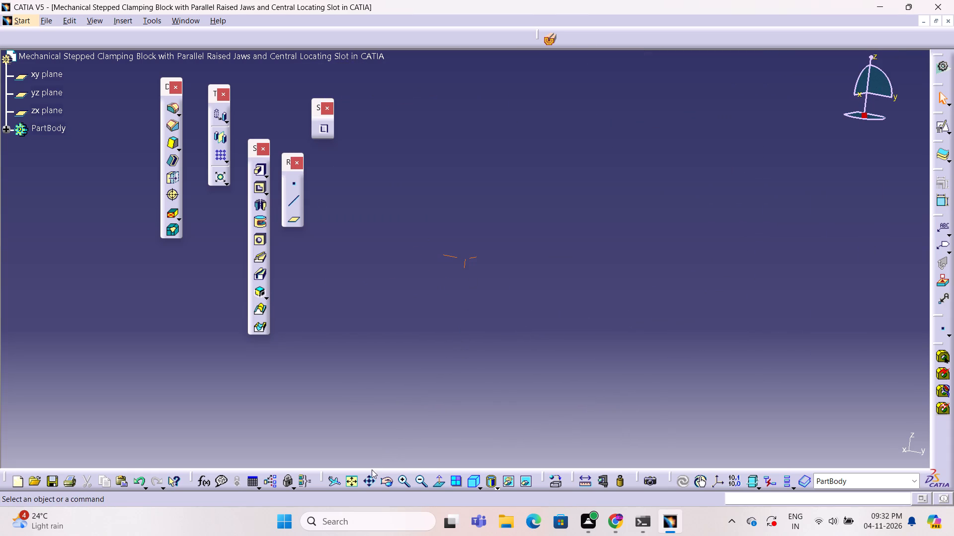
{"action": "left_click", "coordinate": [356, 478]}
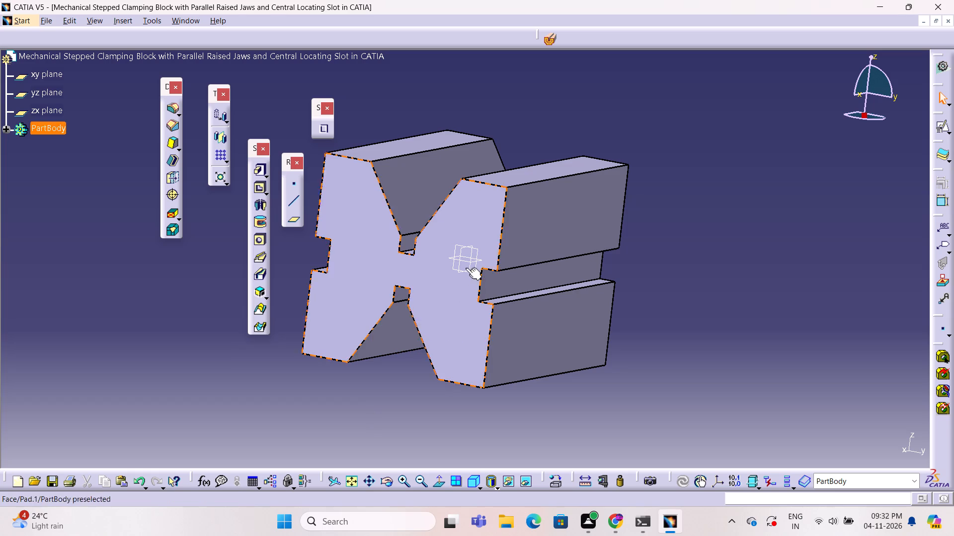
Section the block again along the zx plane to inspect its central web, and leave the section view.
{"action": "left_click", "coordinate": [546, 43]}
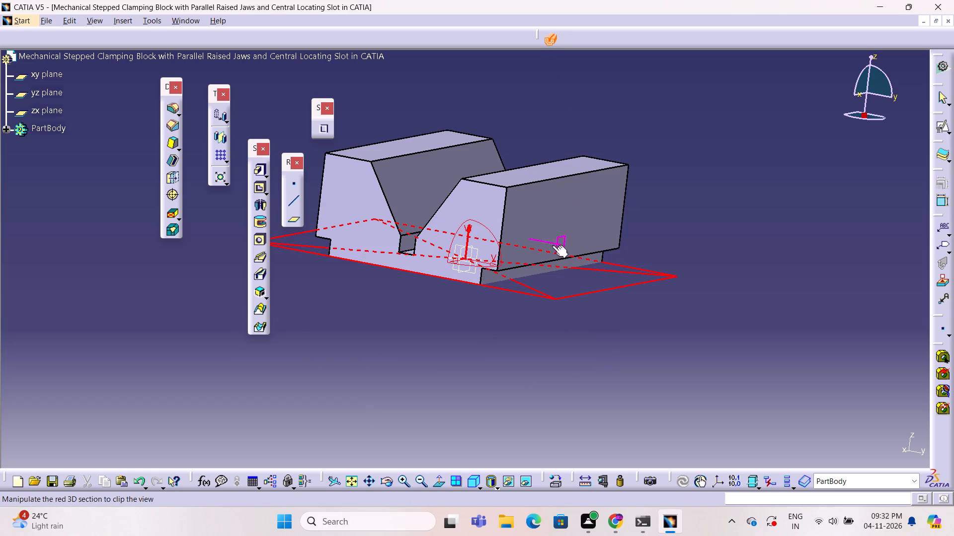
{"action": "left_click", "coordinate": [462, 254]}
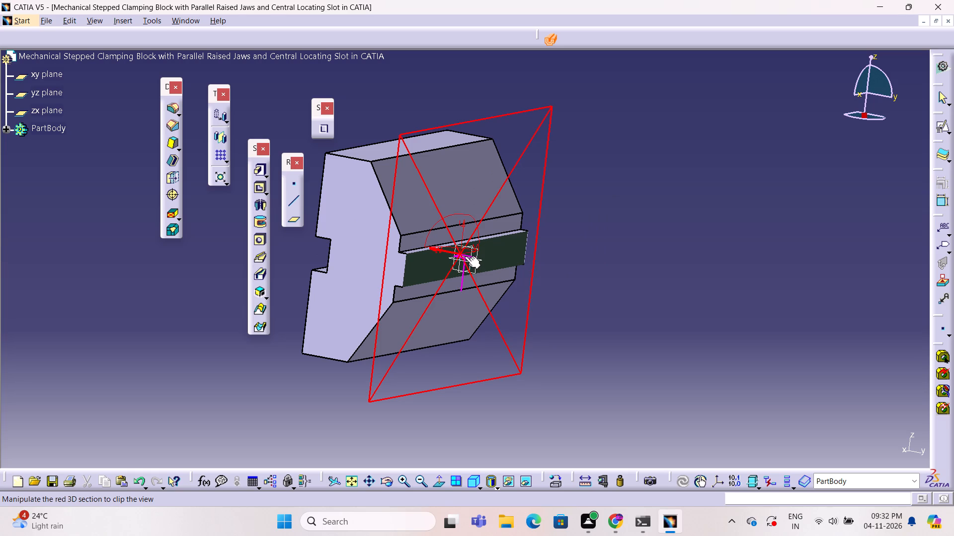
{"action": "key", "text": "Escape"}
{"action": "key", "text": "Escape"}
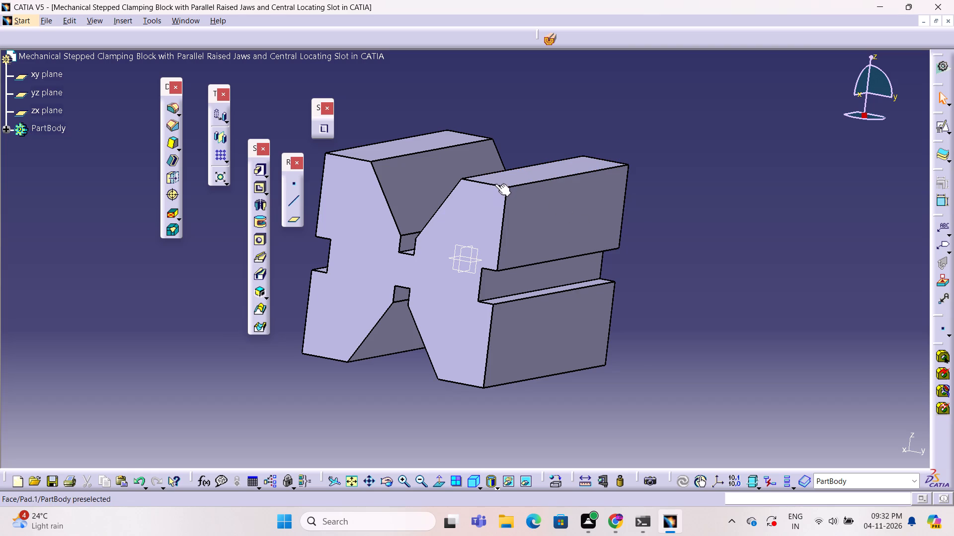
Chamfer the front end edge of the upper jaw on the +y side in Length1/Length2 mode, with both lengths 5 mm.
{"action": "left_click", "coordinate": [495, 184]}
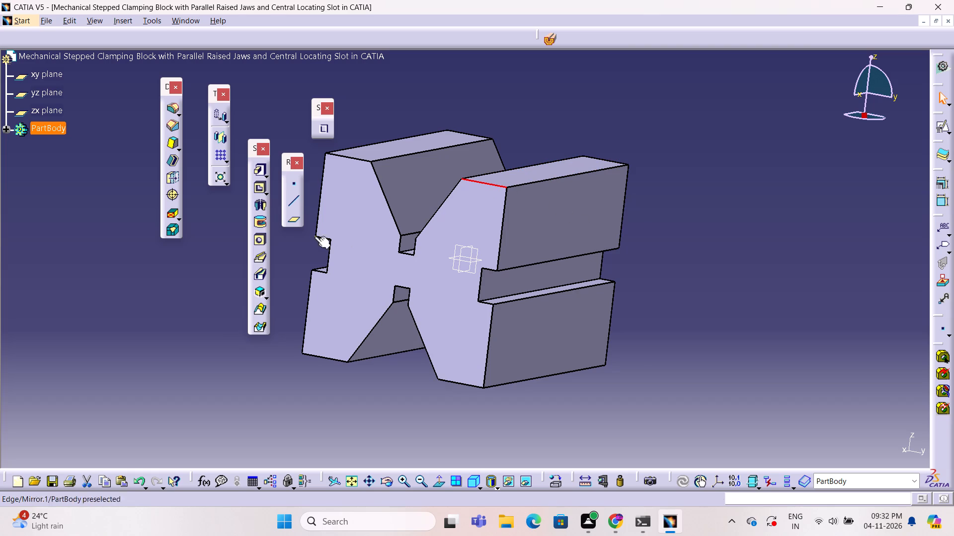
{"action": "left_click", "coordinate": [172, 126]}
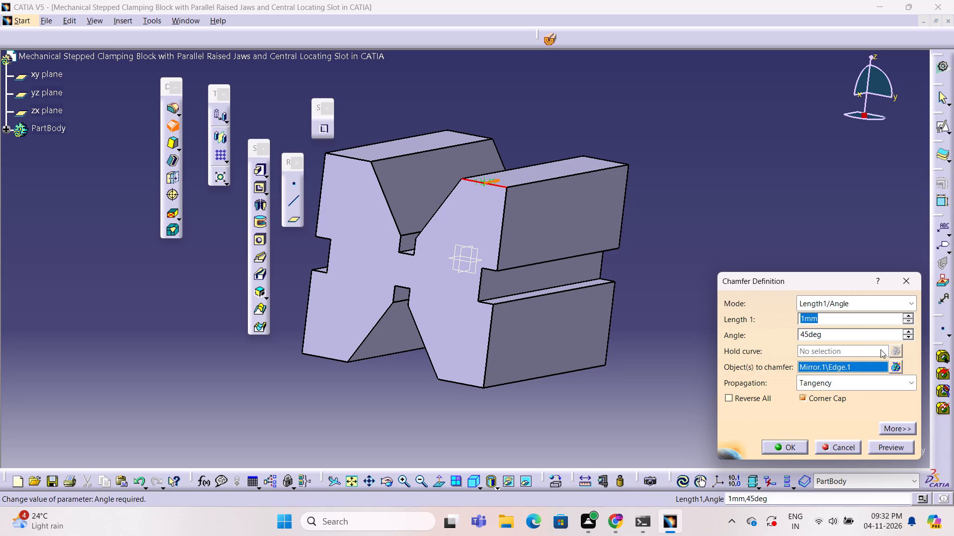
{"action": "left_click", "coordinate": [911, 306]}
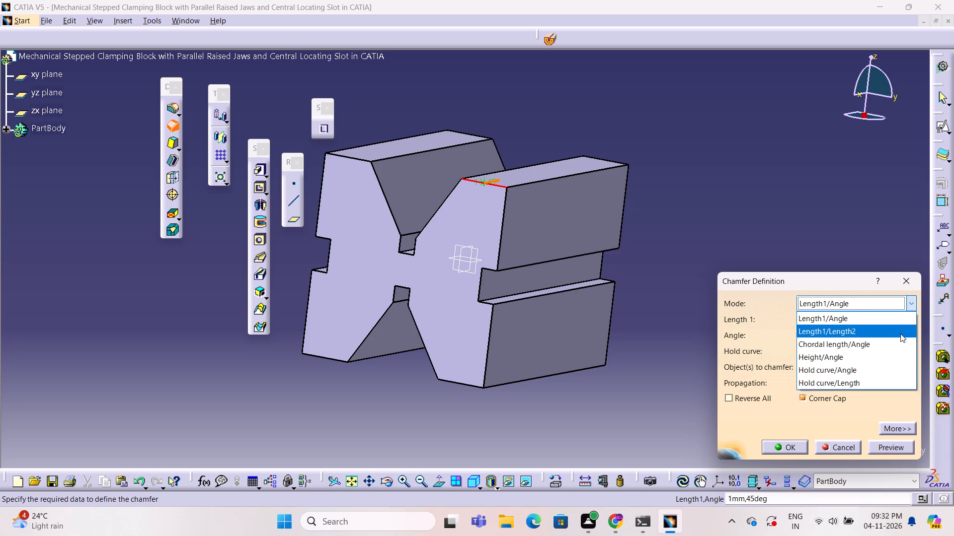
{"action": "left_click", "coordinate": [900, 333]}
{"action": "triple_click", "coordinate": [841, 320]}
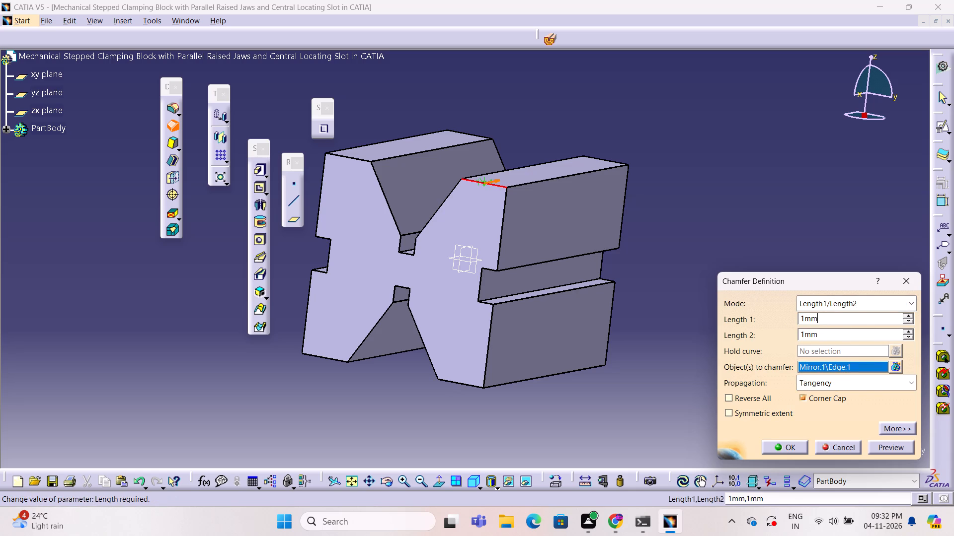
{"action": "left_click", "coordinate": [841, 323]}
{"action": "left_click", "coordinate": [841, 323]}
{"action": "key", "text": "5"}
{"action": "triple_click", "coordinate": [852, 336]}
{"action": "double_click", "coordinate": [852, 336]}
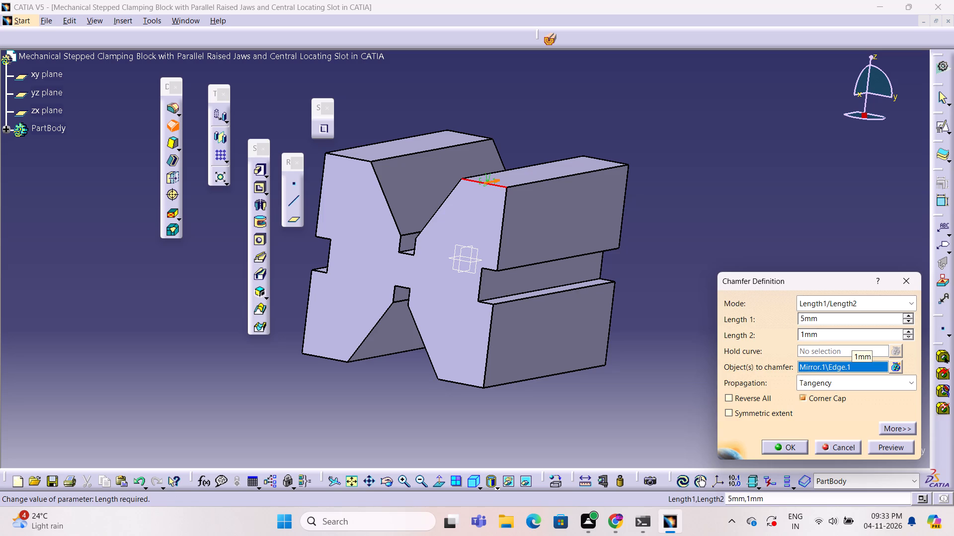
{"action": "key", "text": "5"}
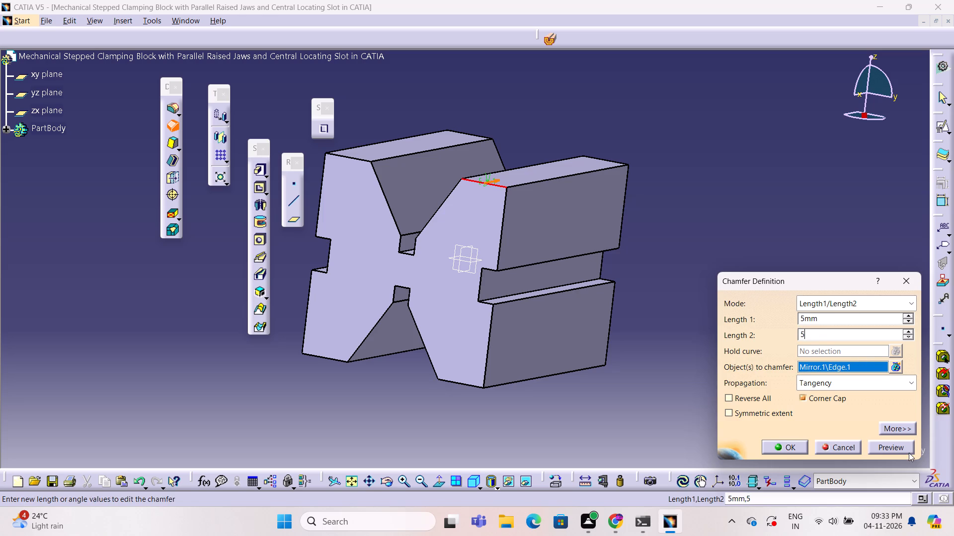
{"action": "left_click", "coordinate": [907, 449]}
{"action": "left_click", "coordinate": [799, 448]}
{"action": "left_click", "coordinate": [587, 395]}
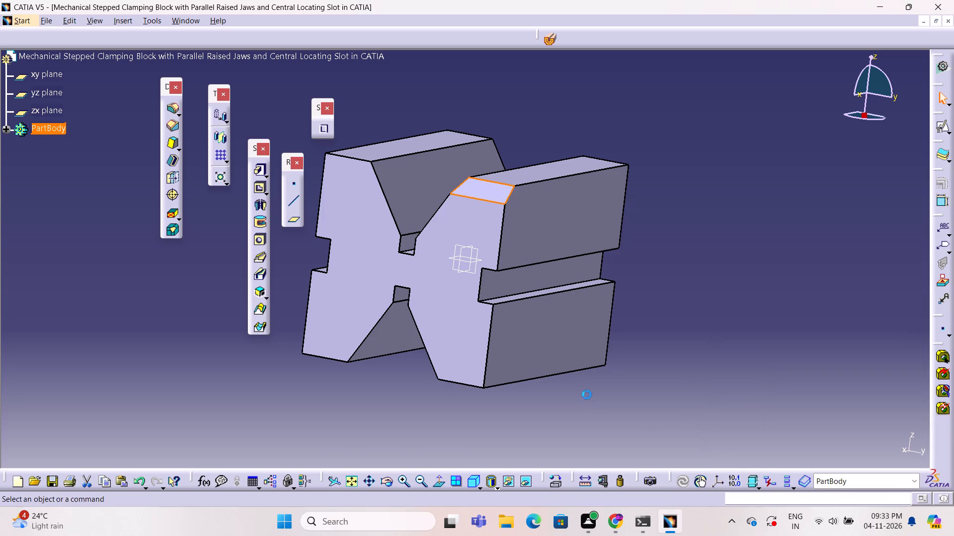
Chamfer the front end edge of the other upper jaw, on the -y side, by 5 mm x 5 mm.
{"action": "left_click", "coordinate": [356, 157]}
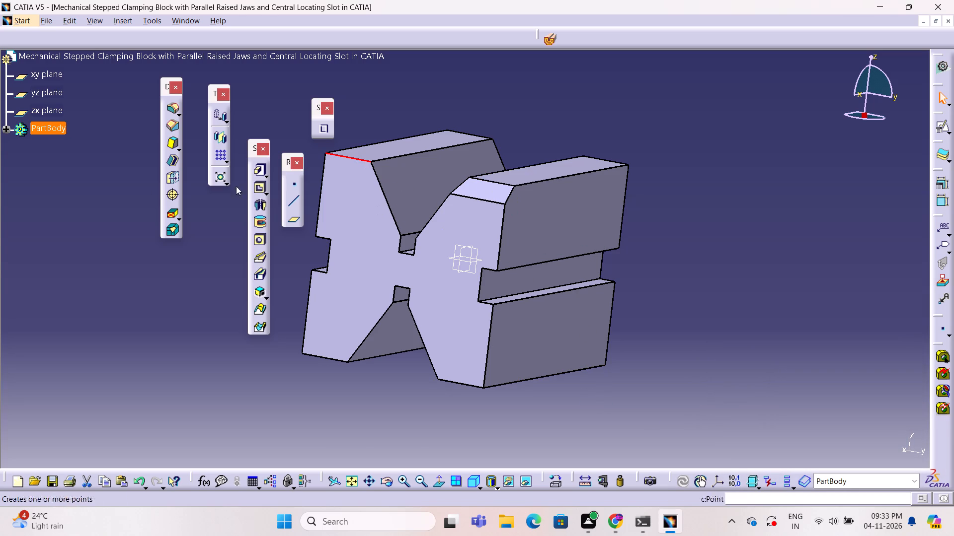
{"action": "left_click", "coordinate": [173, 126]}
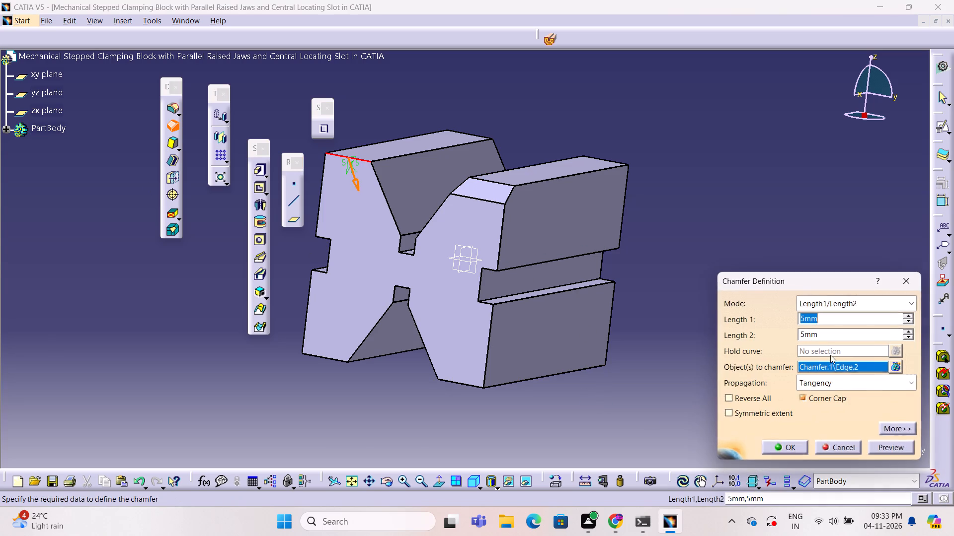
{"action": "left_click", "coordinate": [890, 447]}
{"action": "left_click", "coordinate": [798, 448]}
{"action": "left_click", "coordinate": [664, 377]}
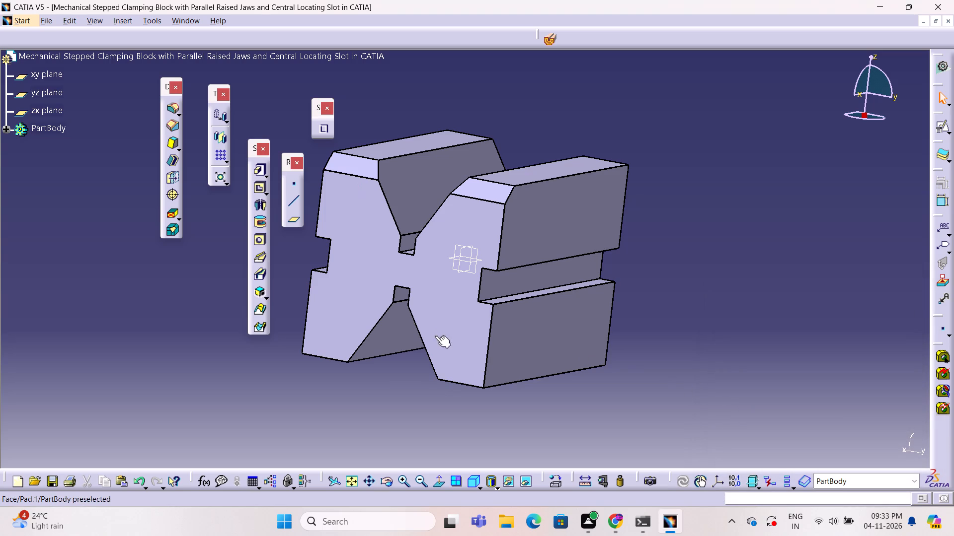
Chamfer the front bottom edge of the lower jaw on the +y side by 5 mm x 5 mm.
{"action": "left_click", "coordinate": [466, 387]}
{"action": "left_click", "coordinate": [170, 127]}
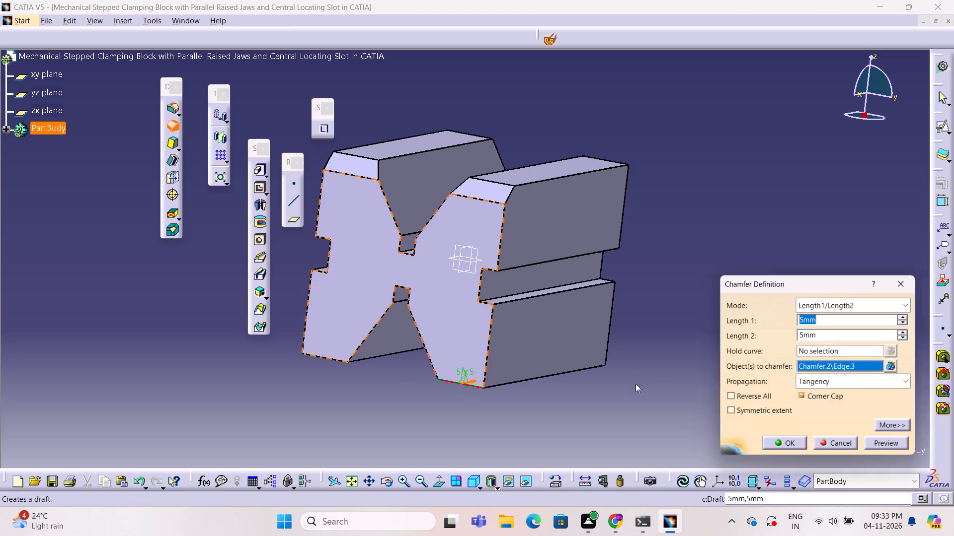
{"action": "left_click", "coordinate": [896, 443]}
{"action": "left_click", "coordinate": [788, 444]}
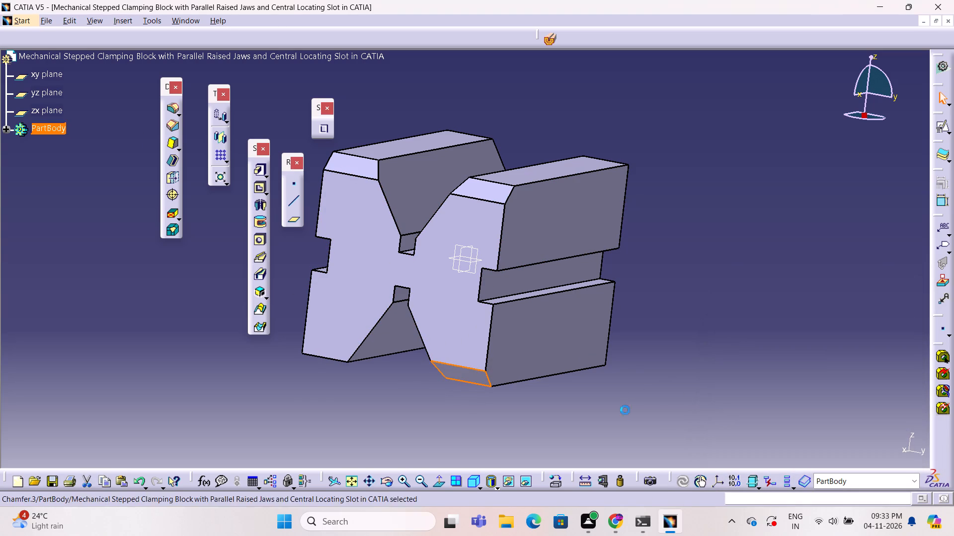
{"action": "left_click", "coordinate": [625, 410]}
Chamfer the front bottom edge of the lower jaw on the -y side by 5 mm x 5 mm.
{"action": "left_click", "coordinate": [318, 357]}
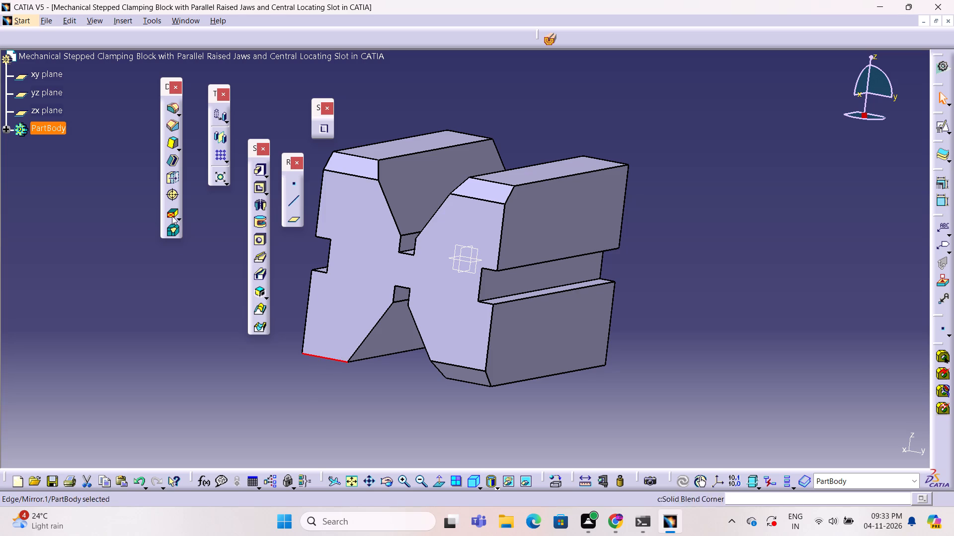
{"action": "left_click", "coordinate": [174, 128]}
{"action": "left_click", "coordinate": [901, 449]}
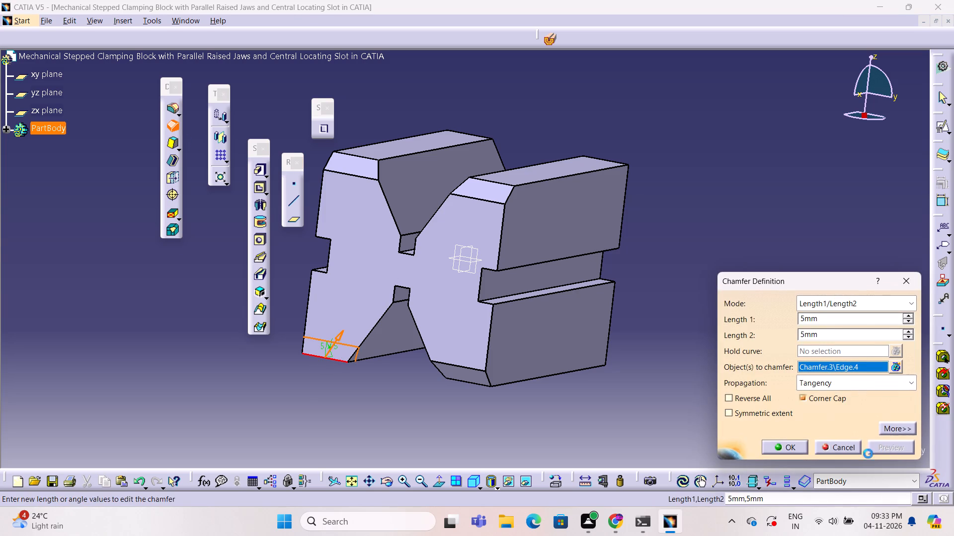
{"action": "left_click", "coordinate": [796, 448]}
{"action": "left_click", "coordinate": [582, 411]}
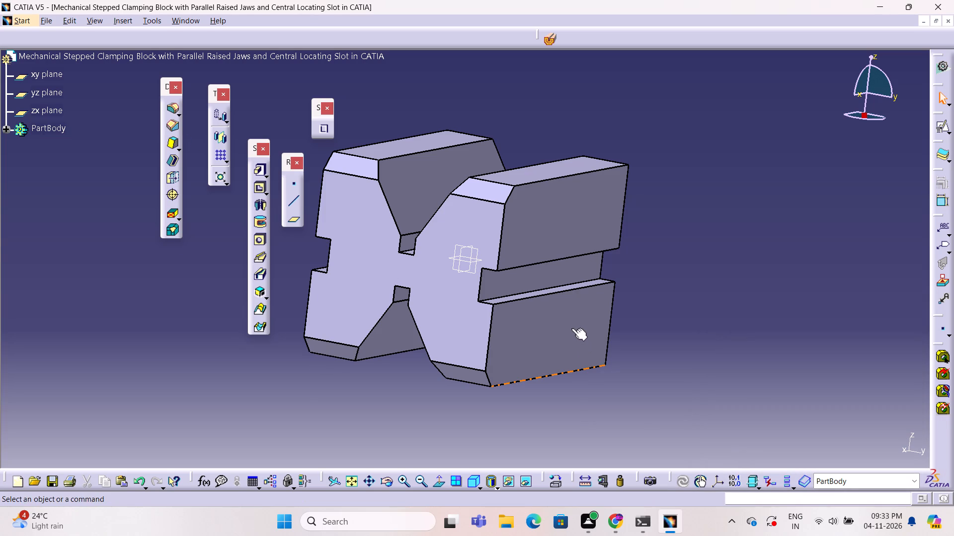
Chamfer the lower outer lengthwise edge of the +y side slot by 5 mm x 5 mm.
{"action": "left_click", "coordinate": [558, 292]}
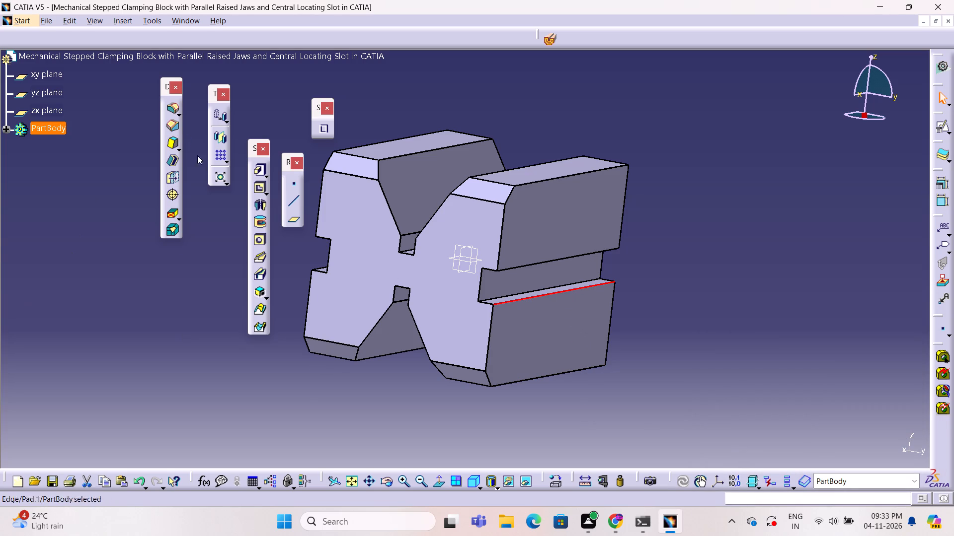
{"action": "left_click", "coordinate": [170, 129]}
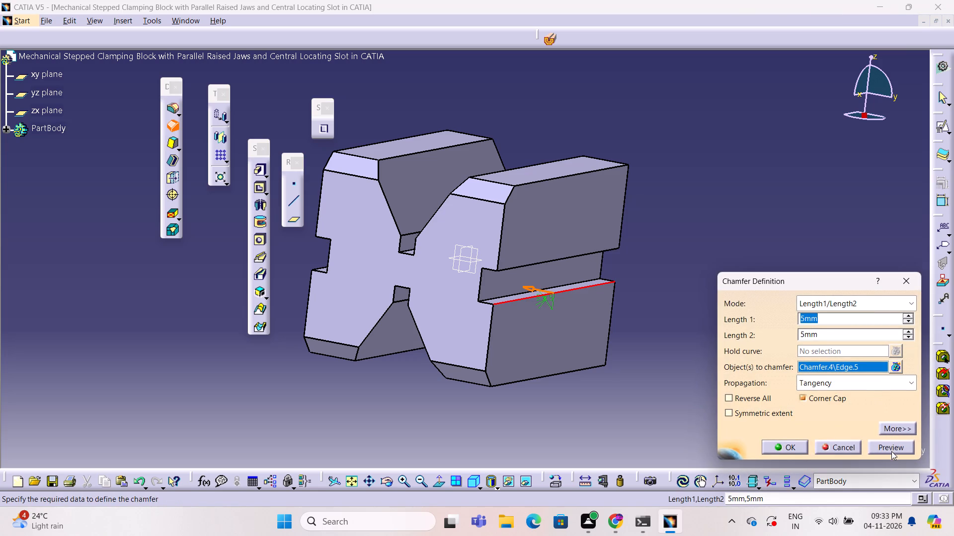
{"action": "left_click", "coordinate": [891, 451]}
{"action": "left_click", "coordinate": [789, 446]}
{"action": "left_click", "coordinate": [529, 395]}
Chamfer the outer lengthwise bottom edge of the lower jaw on the +y side by 5 mm x 5 mm.
{"action": "middle_click", "coordinate": [556, 395]}
{"action": "right_click_drag", "start_coordinate": [556, 395], "coordinate": [481, 367]}
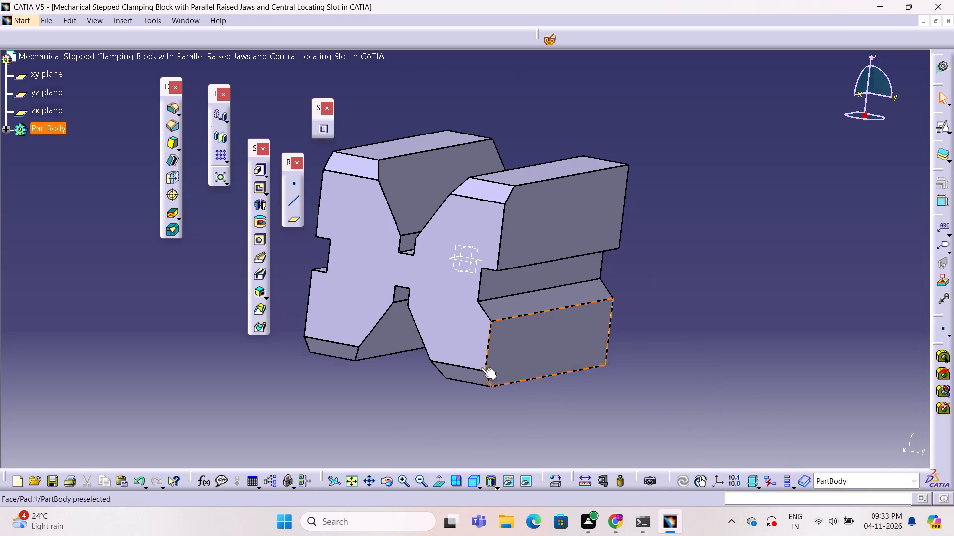
{"action": "right_click_drag", "start_coordinate": [481, 367], "coordinate": [378, 309]}
{"action": "middle_click_drag", "start_coordinate": [407, 336], "coordinate": [382, 323]}
{"action": "middle_click_drag", "start_coordinate": [378, 321], "coordinate": [378, 309]}
{"action": "left_click", "coordinate": [524, 346]}
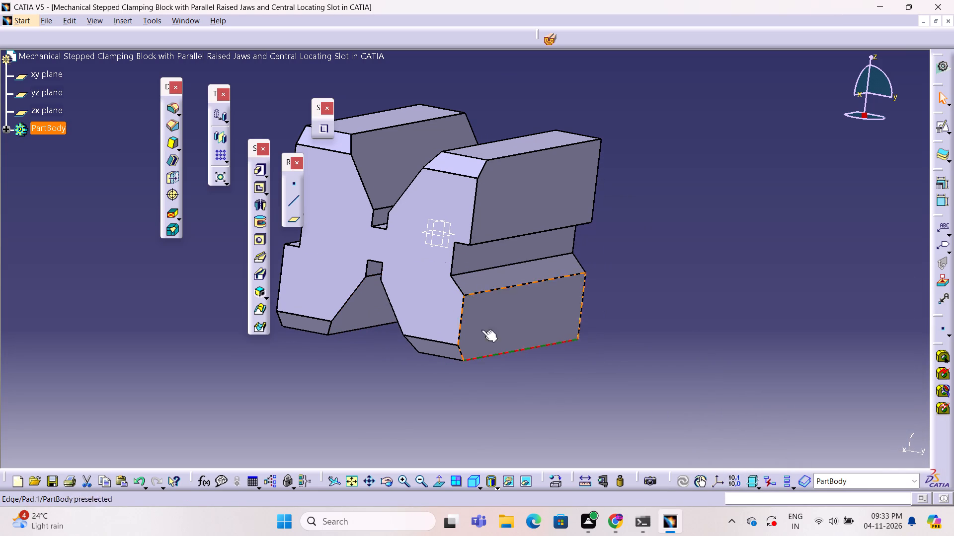
{"action": "left_click", "coordinate": [171, 121]}
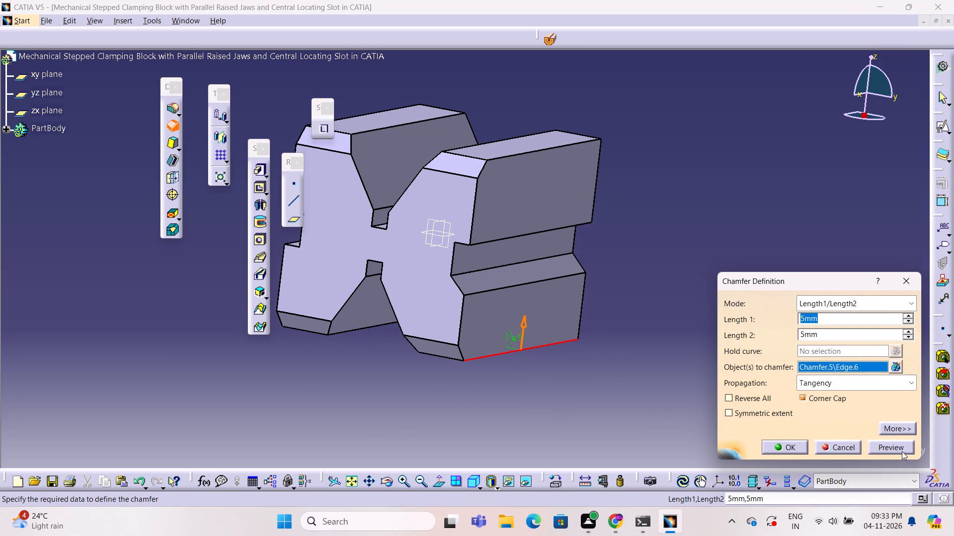
{"action": "left_click", "coordinate": [901, 449]}
{"action": "left_click", "coordinate": [771, 445]}
{"action": "left_click", "coordinate": [545, 451]}
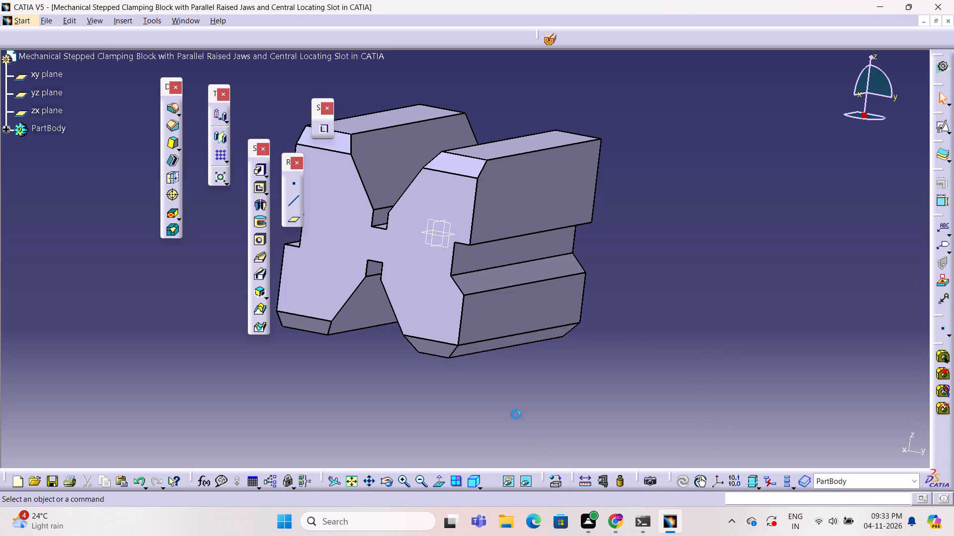
Add a 5 mm x 5 mm chamfer where the front face meets the existing chamfer on the -y lower jaw.
{"action": "middle_click_drag", "start_coordinate": [516, 414], "coordinate": [651, 410]}
{"action": "right_click_drag", "start_coordinate": [516, 414], "coordinate": [680, 407]}
{"action": "middle_click_drag", "start_coordinate": [657, 410], "coordinate": [680, 407]}
{"action": "middle_click", "coordinate": [442, 425]}
{"action": "middle_click", "coordinate": [442, 425]}
{"action": "middle_click_drag", "start_coordinate": [443, 425], "coordinate": [464, 450]}
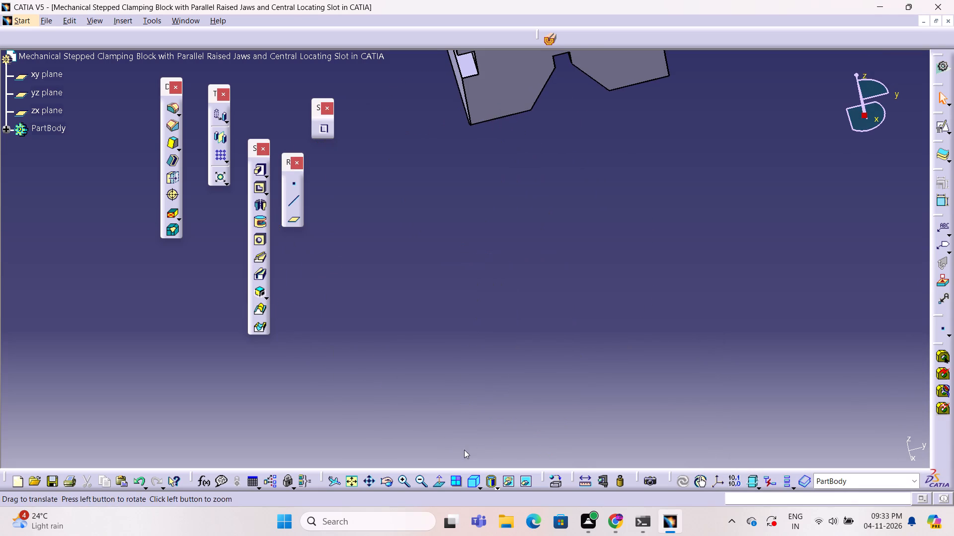
{"action": "left_click", "coordinate": [352, 483]}
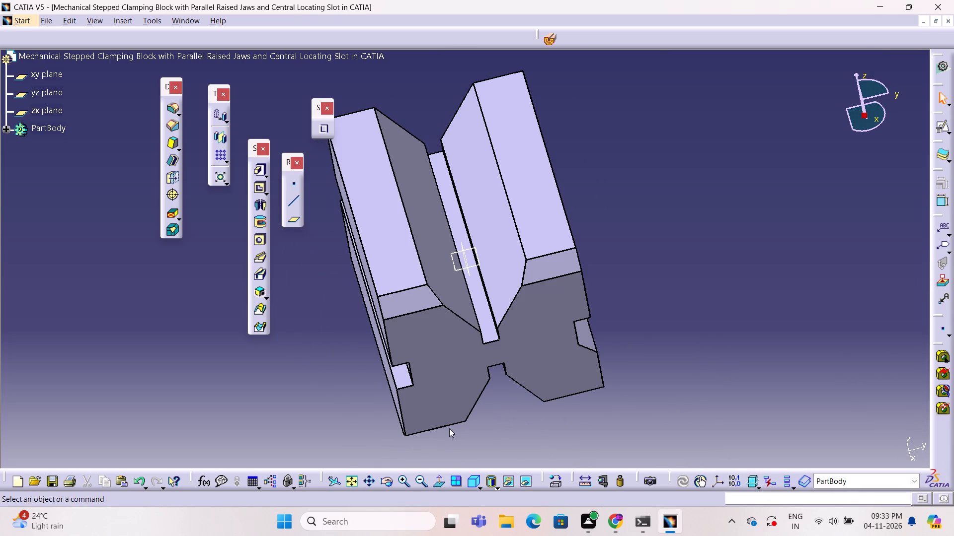
{"action": "left_click", "coordinate": [446, 425]}
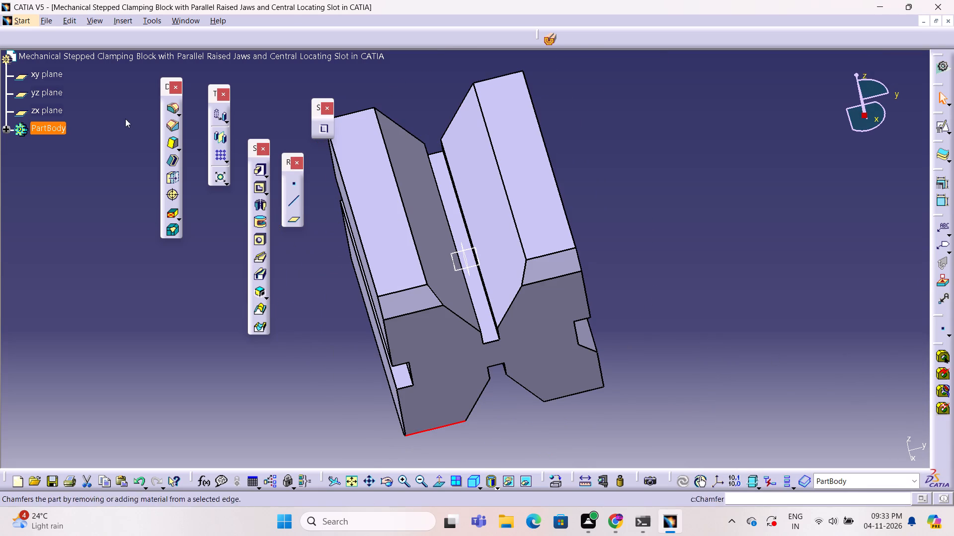
{"action": "left_click", "coordinate": [171, 129]}
{"action": "left_click", "coordinate": [889, 448]}
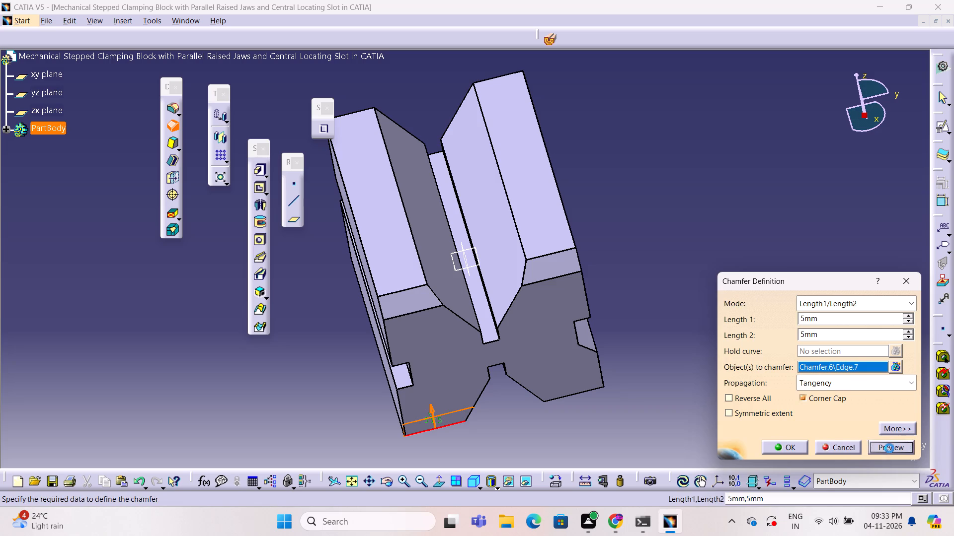
{"action": "left_click", "coordinate": [796, 447]}
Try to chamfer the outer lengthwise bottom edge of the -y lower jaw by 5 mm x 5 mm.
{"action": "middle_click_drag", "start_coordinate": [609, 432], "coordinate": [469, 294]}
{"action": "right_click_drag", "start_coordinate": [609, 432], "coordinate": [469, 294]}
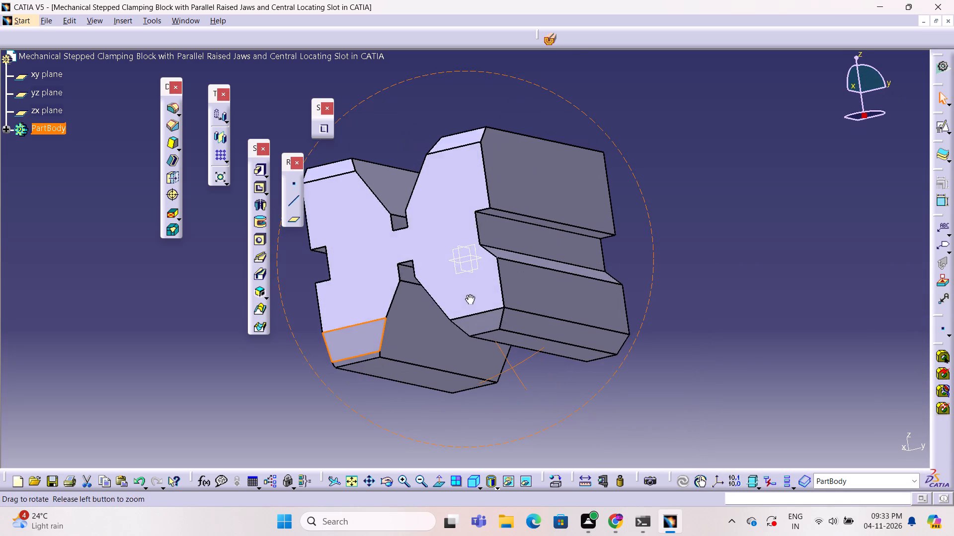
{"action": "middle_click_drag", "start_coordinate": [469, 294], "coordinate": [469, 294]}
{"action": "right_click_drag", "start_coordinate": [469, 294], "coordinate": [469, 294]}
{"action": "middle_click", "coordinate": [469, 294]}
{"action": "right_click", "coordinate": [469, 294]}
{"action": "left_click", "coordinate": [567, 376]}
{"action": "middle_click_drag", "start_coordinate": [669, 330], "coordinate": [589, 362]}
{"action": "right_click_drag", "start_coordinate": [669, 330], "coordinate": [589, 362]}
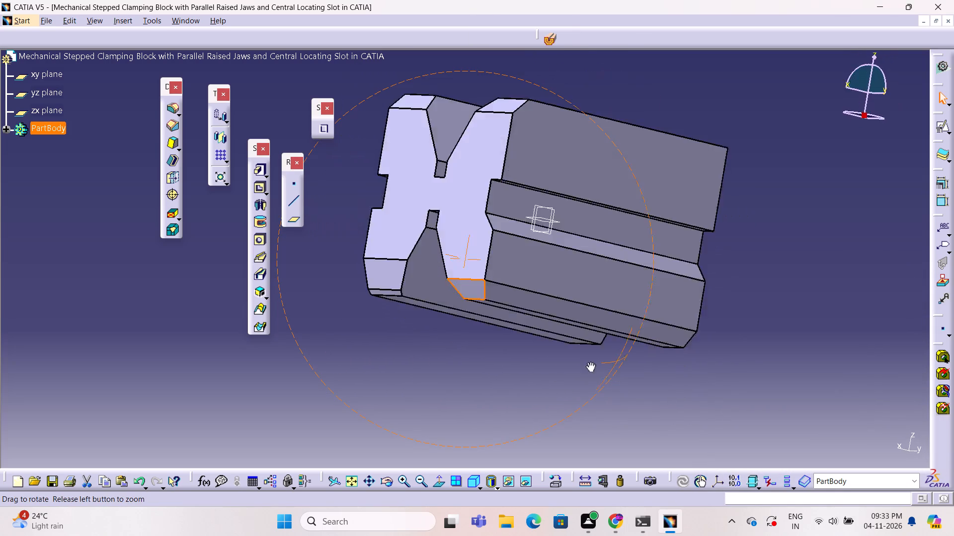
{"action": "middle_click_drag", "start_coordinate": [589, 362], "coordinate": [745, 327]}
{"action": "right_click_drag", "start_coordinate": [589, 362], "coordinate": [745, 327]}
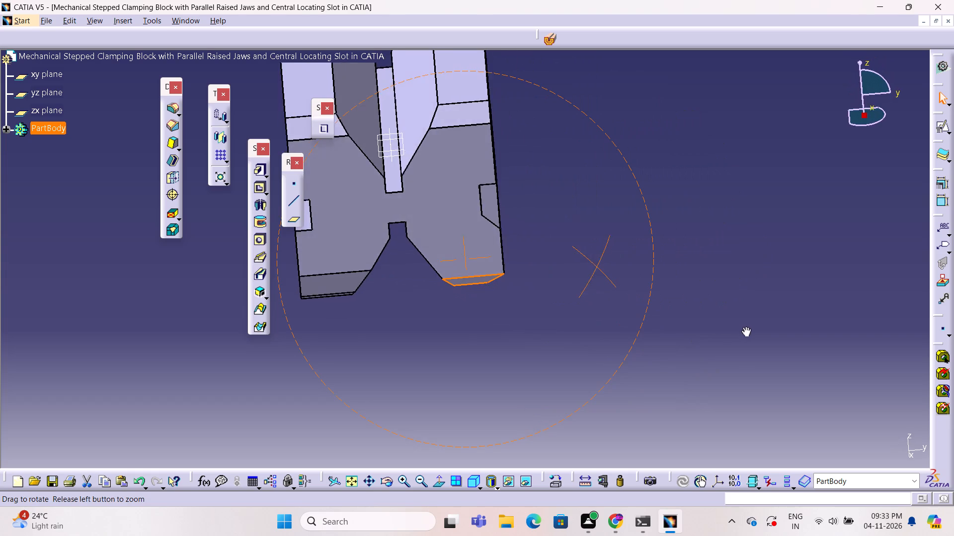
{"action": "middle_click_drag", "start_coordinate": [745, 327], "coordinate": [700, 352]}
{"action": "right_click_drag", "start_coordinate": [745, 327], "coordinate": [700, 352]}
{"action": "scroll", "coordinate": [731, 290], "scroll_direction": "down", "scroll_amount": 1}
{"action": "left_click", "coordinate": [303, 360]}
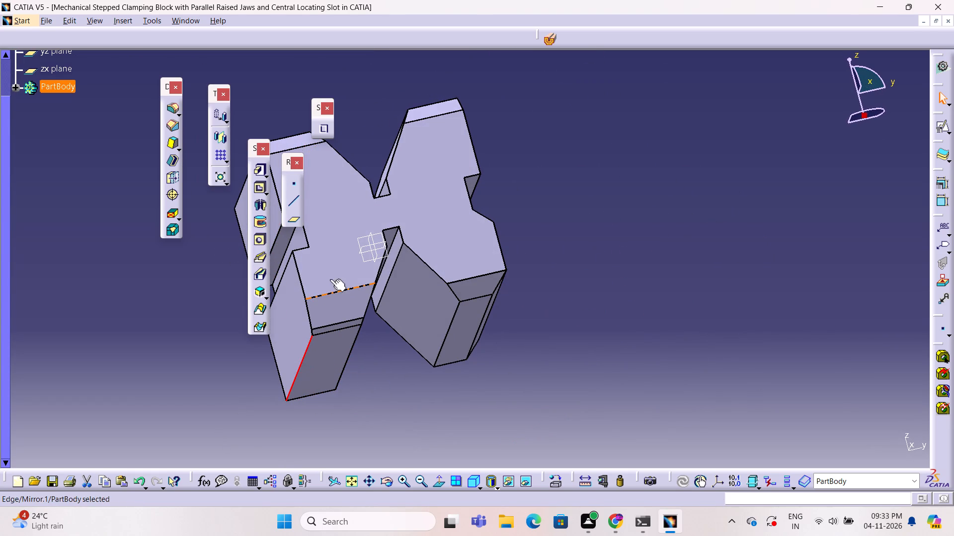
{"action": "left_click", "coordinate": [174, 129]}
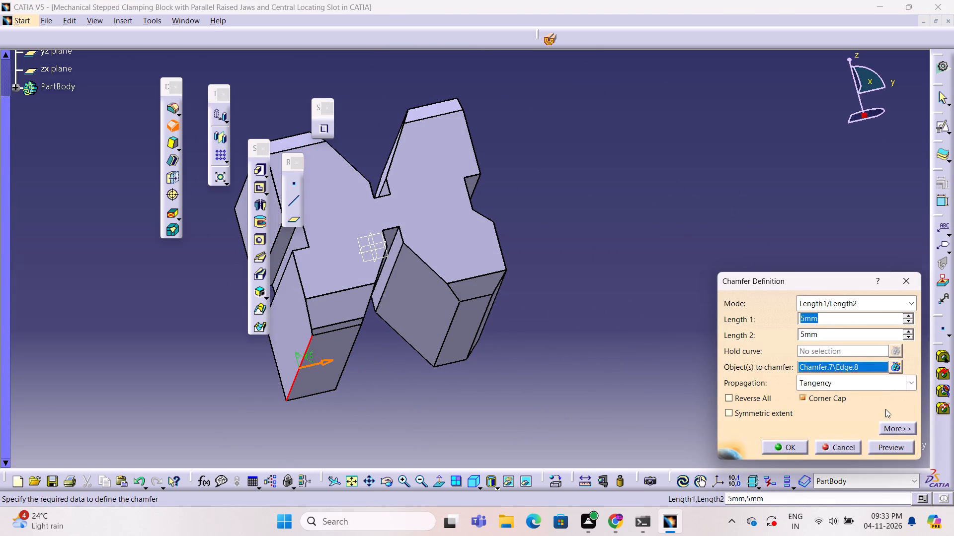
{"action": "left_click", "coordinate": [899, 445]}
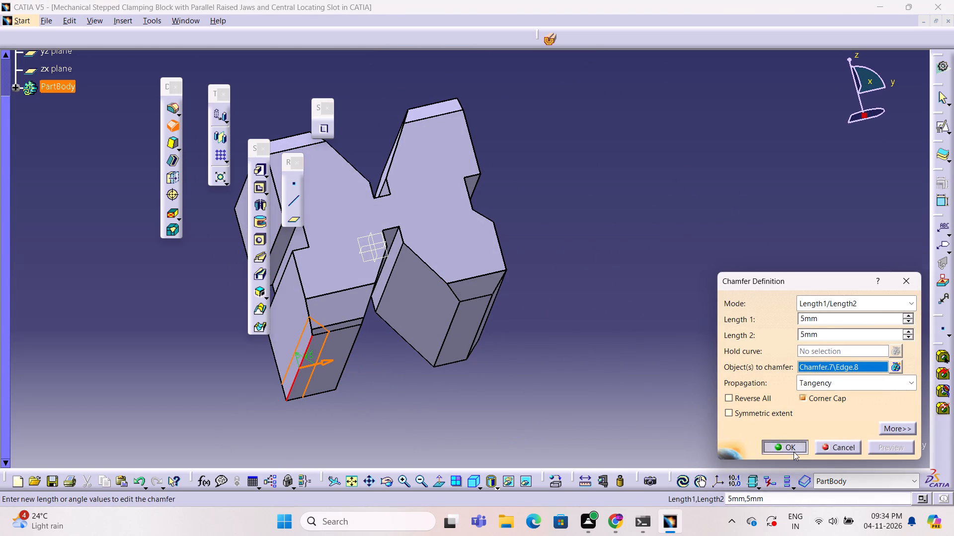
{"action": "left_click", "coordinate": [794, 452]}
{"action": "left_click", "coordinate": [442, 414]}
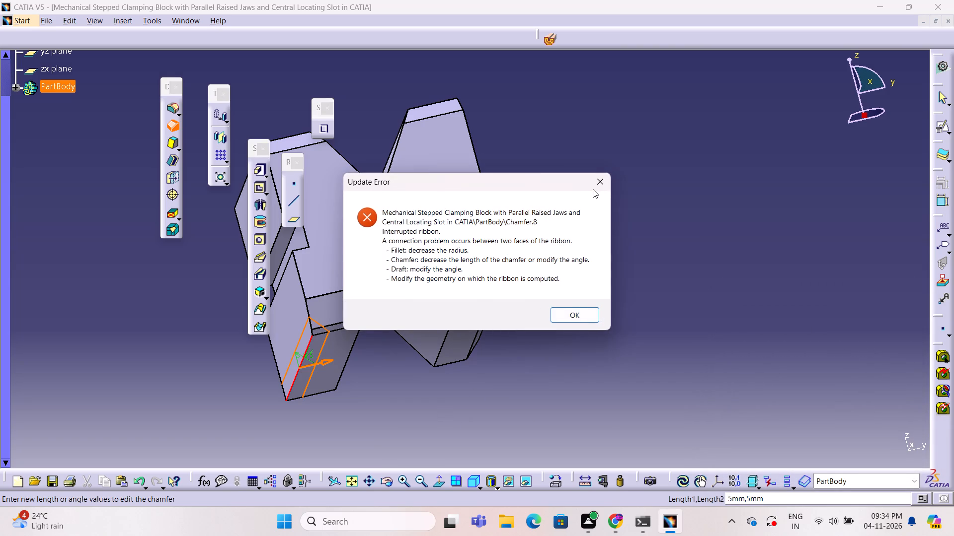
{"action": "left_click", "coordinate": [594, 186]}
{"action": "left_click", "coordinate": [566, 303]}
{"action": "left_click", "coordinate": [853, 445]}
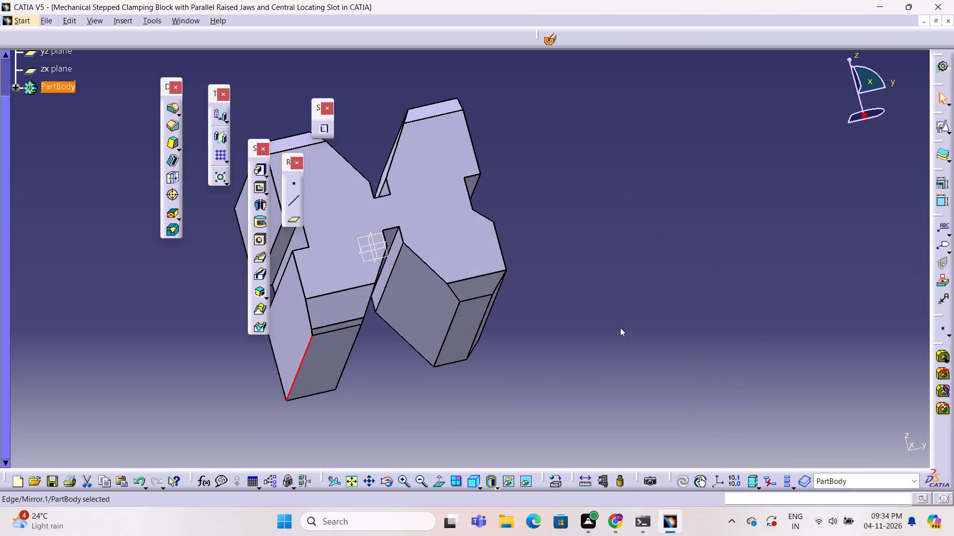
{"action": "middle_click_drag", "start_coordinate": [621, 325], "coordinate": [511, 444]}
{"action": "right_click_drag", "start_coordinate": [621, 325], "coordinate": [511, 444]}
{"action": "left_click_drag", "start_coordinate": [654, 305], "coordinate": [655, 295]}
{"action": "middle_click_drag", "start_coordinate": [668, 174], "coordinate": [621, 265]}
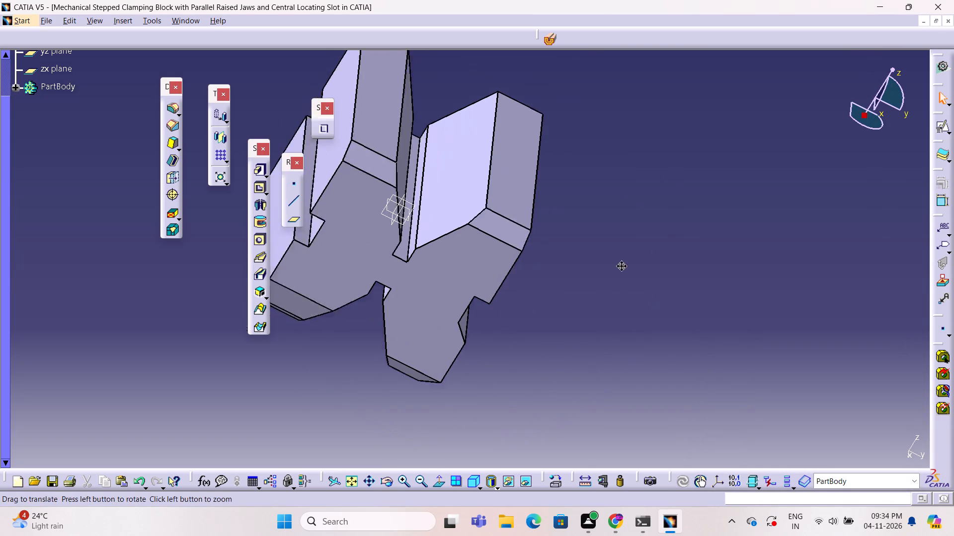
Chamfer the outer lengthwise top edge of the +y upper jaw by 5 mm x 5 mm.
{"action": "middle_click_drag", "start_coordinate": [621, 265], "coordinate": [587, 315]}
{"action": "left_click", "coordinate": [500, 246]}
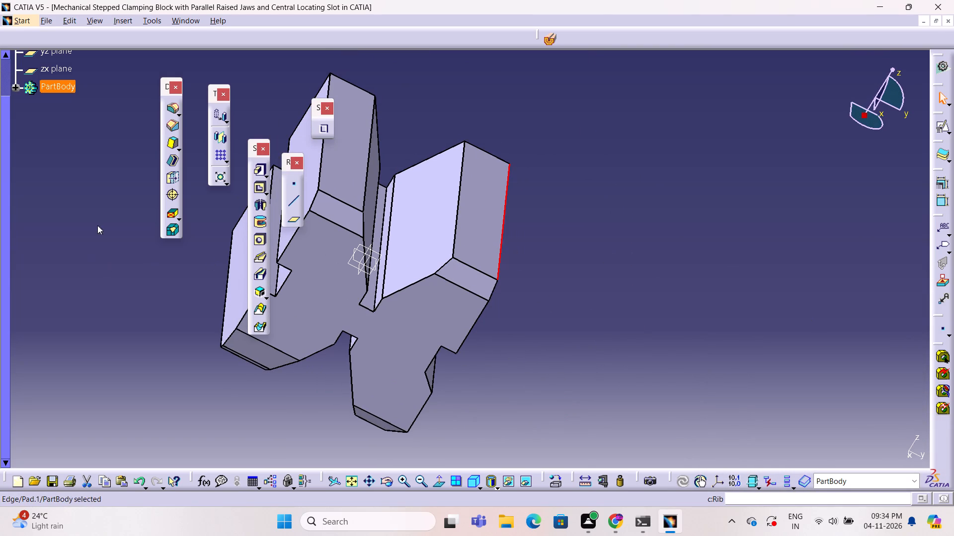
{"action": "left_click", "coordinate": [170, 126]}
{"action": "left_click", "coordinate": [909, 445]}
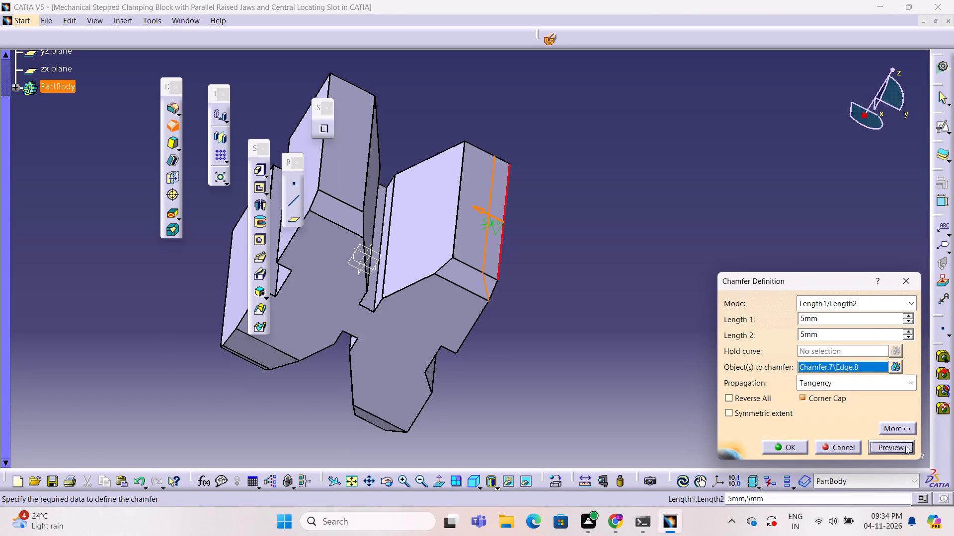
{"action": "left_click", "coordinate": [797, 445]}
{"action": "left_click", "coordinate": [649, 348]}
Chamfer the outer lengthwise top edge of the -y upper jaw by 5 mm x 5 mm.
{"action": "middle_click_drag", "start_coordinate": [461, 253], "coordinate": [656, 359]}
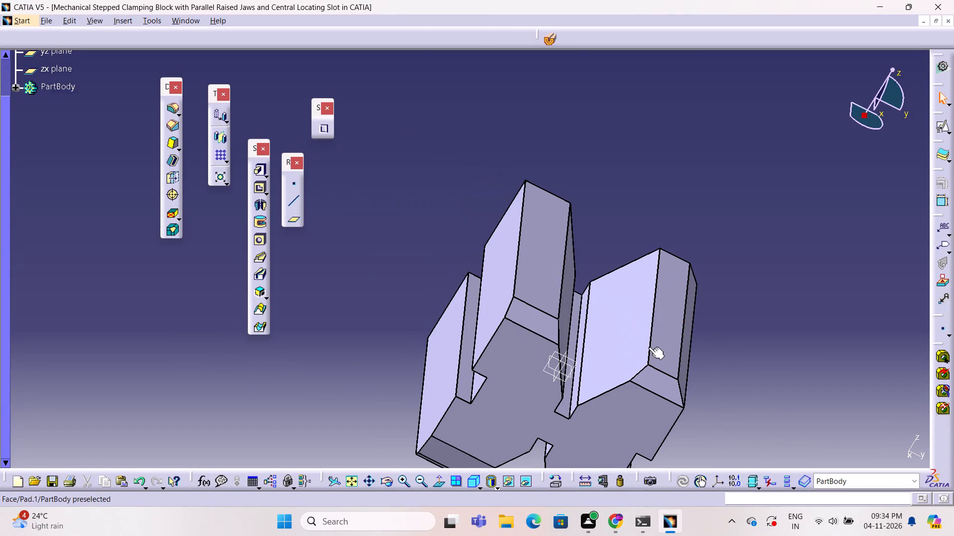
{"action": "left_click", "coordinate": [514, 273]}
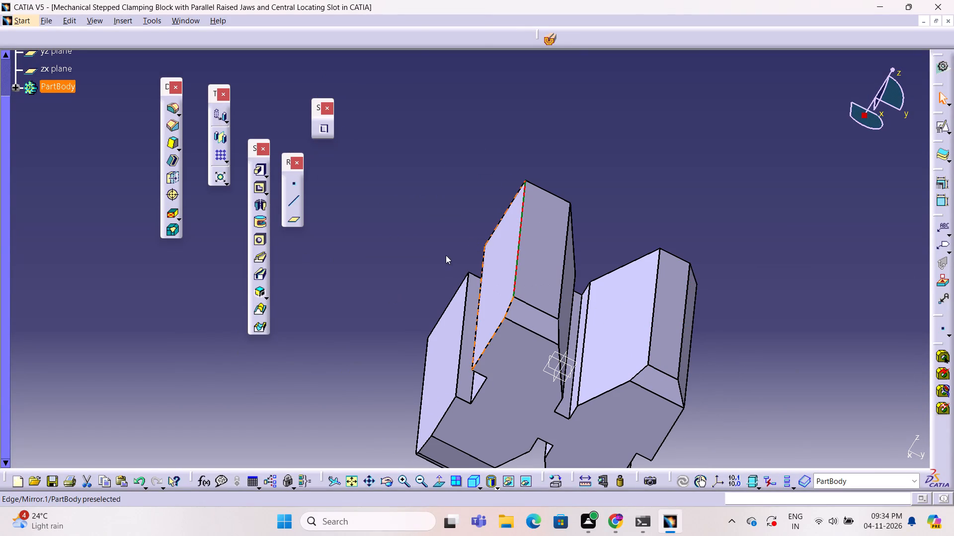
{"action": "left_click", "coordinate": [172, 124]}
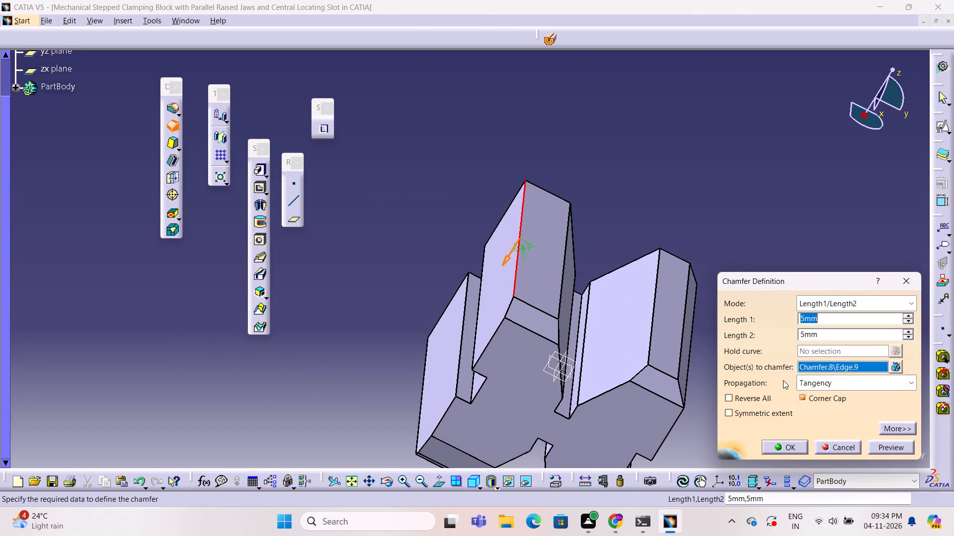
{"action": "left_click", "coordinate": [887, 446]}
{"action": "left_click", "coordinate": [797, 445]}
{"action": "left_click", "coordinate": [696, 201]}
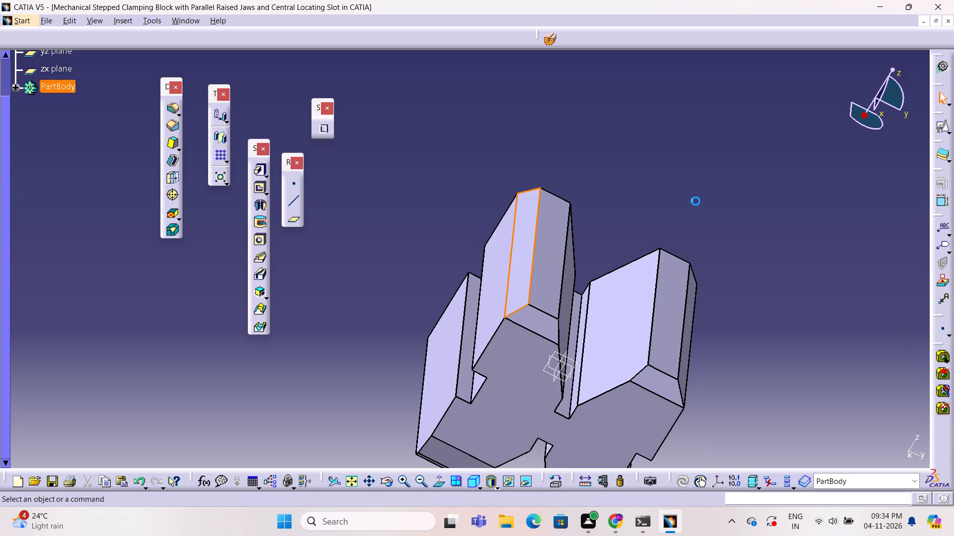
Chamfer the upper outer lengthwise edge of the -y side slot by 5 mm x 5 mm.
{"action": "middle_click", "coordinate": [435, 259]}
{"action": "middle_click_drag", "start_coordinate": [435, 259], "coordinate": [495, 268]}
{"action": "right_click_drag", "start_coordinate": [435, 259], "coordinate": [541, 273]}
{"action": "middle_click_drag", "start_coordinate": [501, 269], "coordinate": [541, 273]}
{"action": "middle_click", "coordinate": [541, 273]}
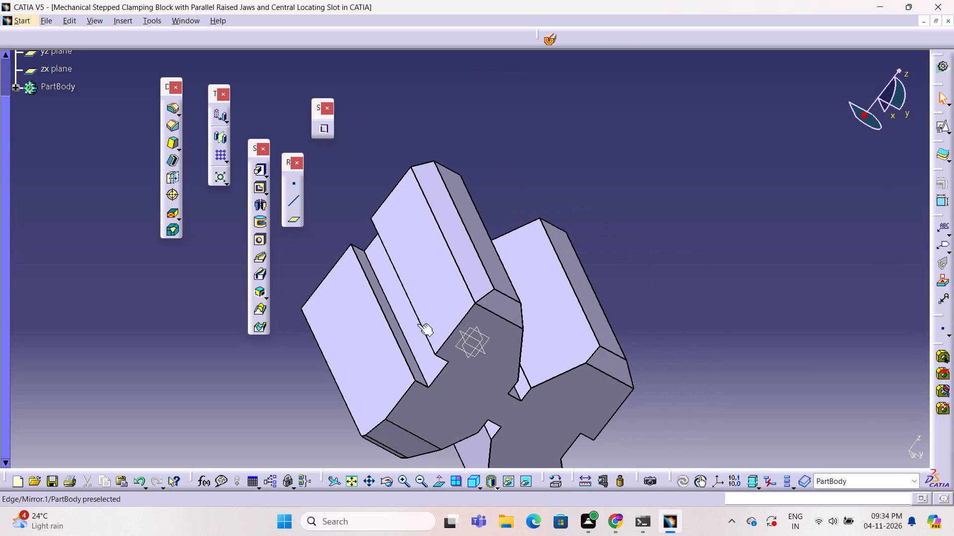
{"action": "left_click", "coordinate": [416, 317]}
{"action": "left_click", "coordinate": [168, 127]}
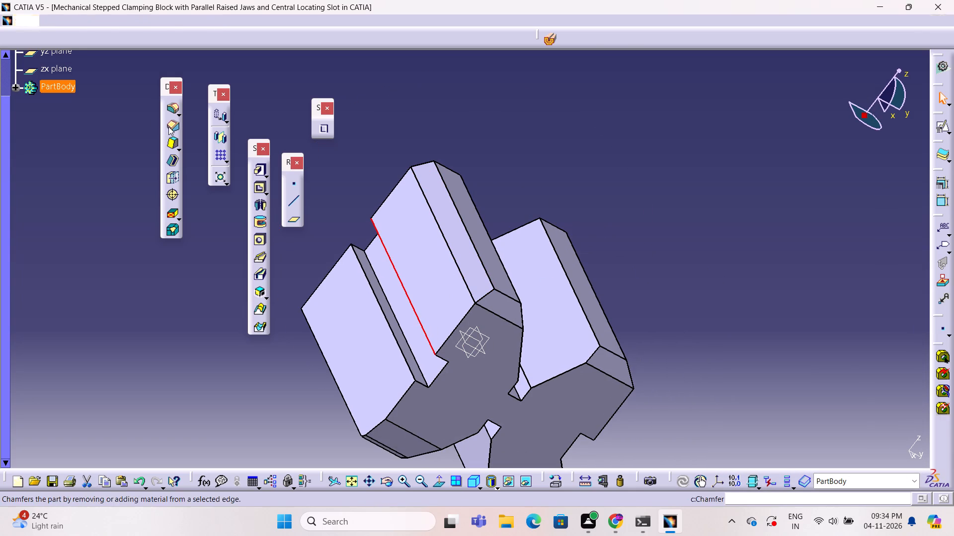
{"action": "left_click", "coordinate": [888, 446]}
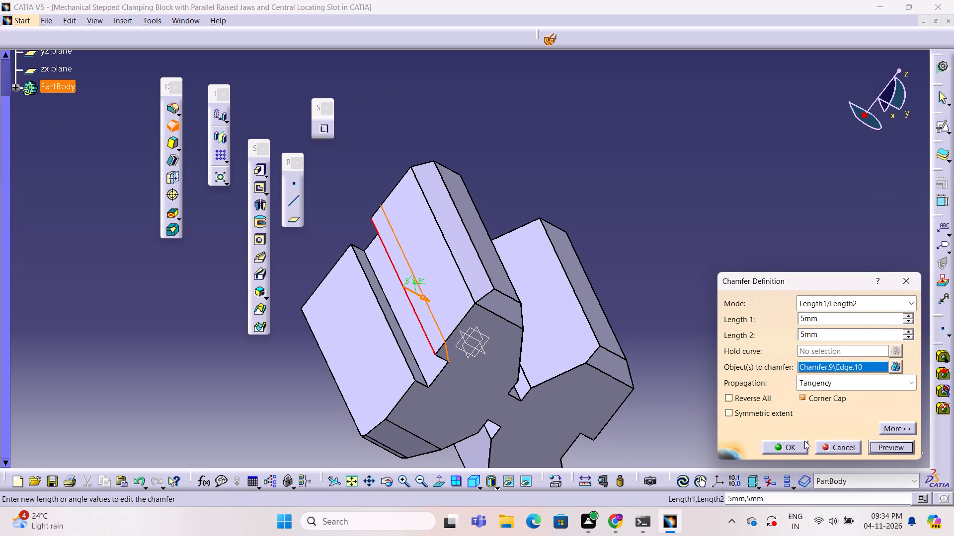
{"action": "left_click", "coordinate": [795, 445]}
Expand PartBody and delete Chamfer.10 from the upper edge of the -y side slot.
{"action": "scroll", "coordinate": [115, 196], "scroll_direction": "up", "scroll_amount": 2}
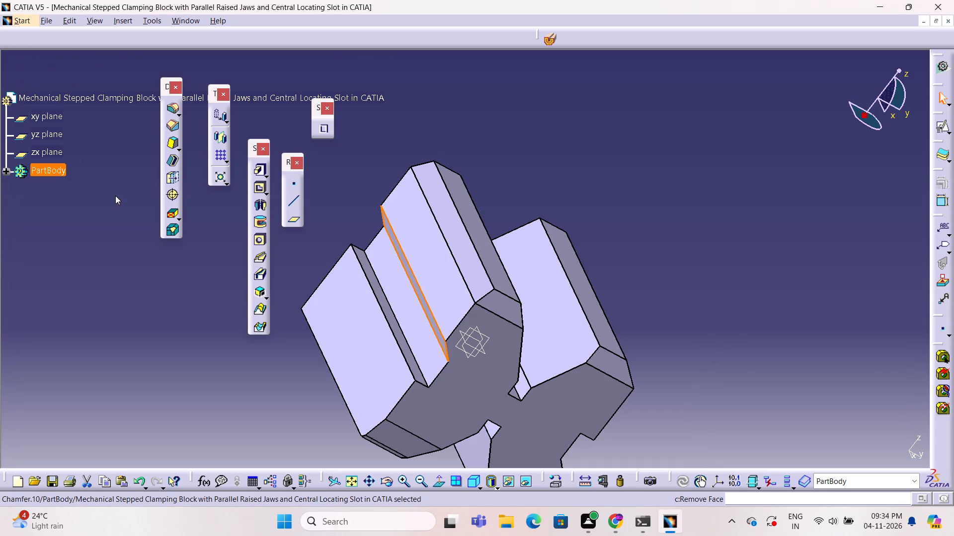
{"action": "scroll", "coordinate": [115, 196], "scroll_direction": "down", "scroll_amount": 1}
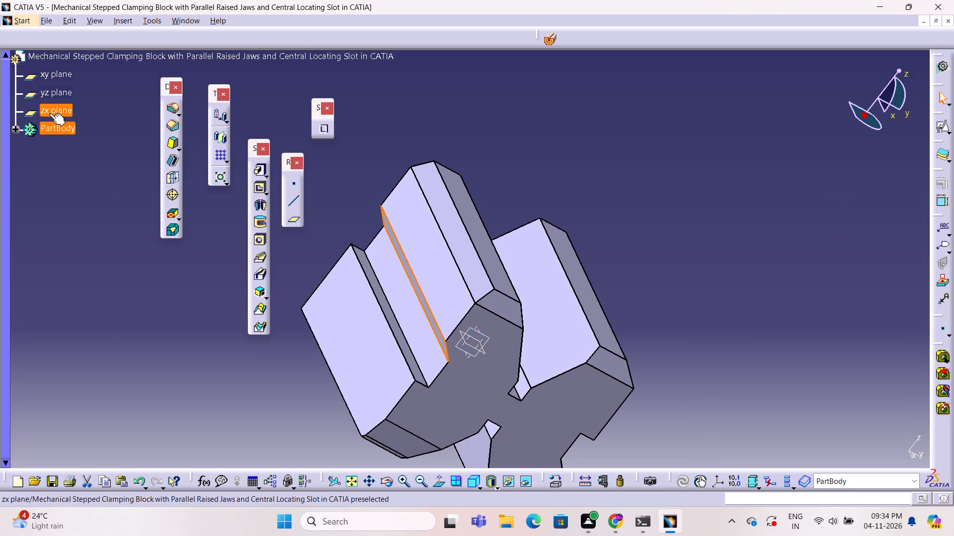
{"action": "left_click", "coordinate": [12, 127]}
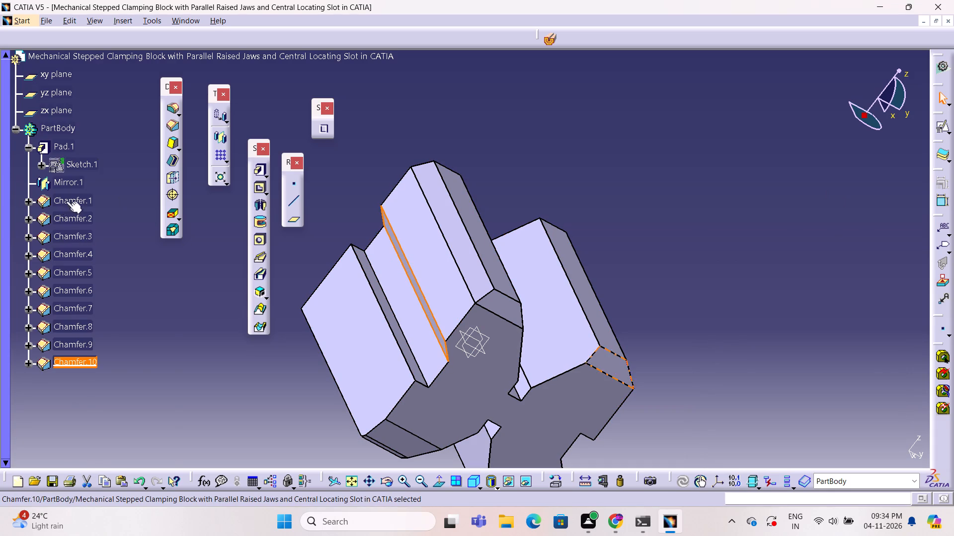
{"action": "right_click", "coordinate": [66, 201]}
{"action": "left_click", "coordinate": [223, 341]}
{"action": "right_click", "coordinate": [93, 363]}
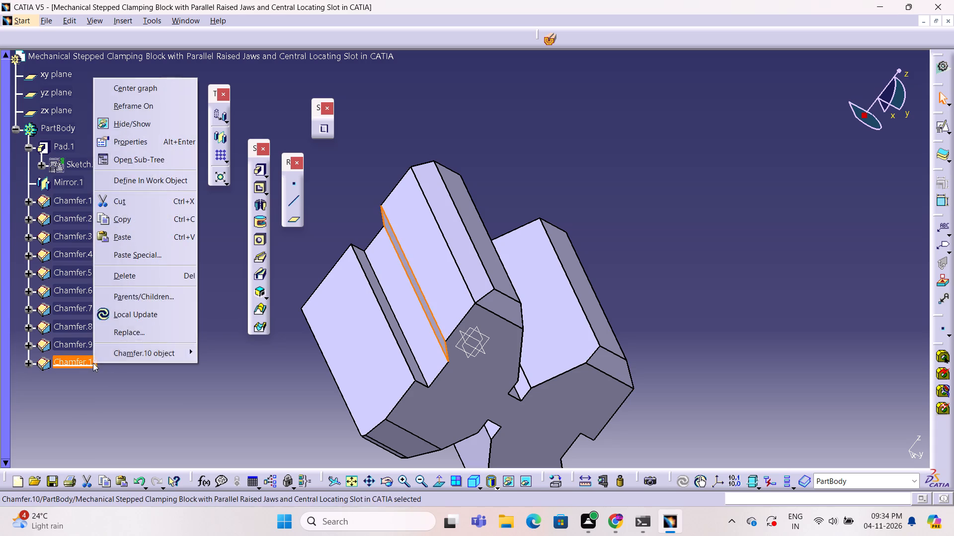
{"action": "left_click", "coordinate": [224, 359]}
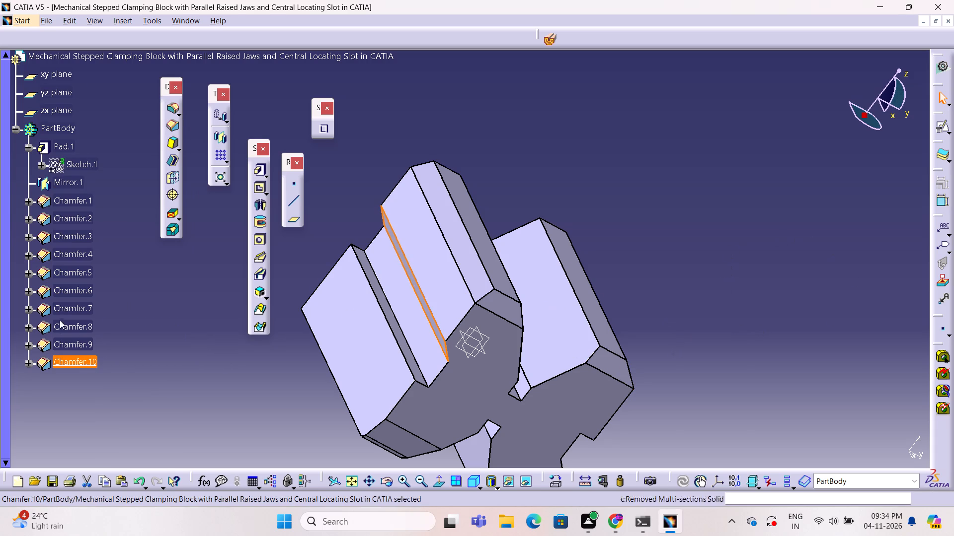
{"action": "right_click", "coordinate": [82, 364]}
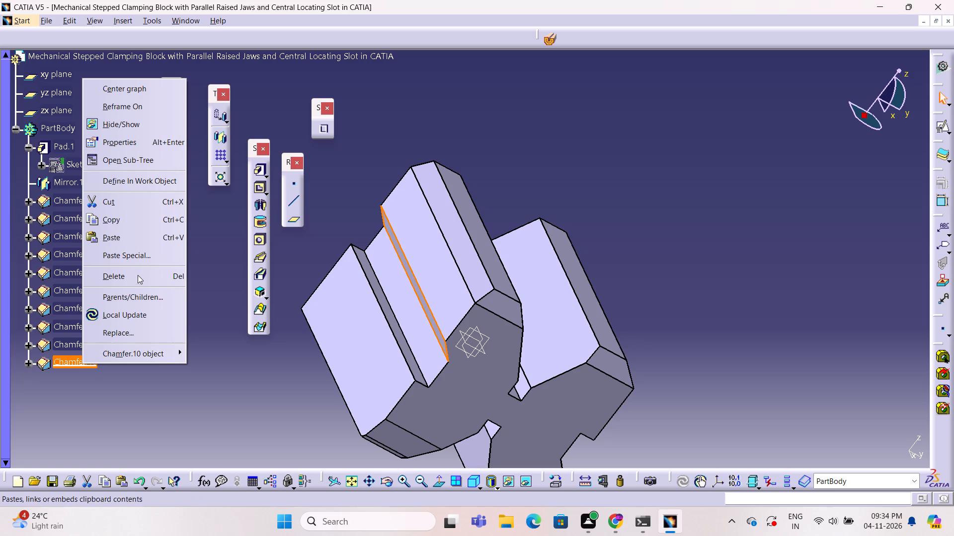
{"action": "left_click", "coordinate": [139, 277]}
Delete the chamfer features Chamfer.1, Chamfer.2 and Chamfer.3 from the body.
{"action": "right_click", "coordinate": [88, 201]}
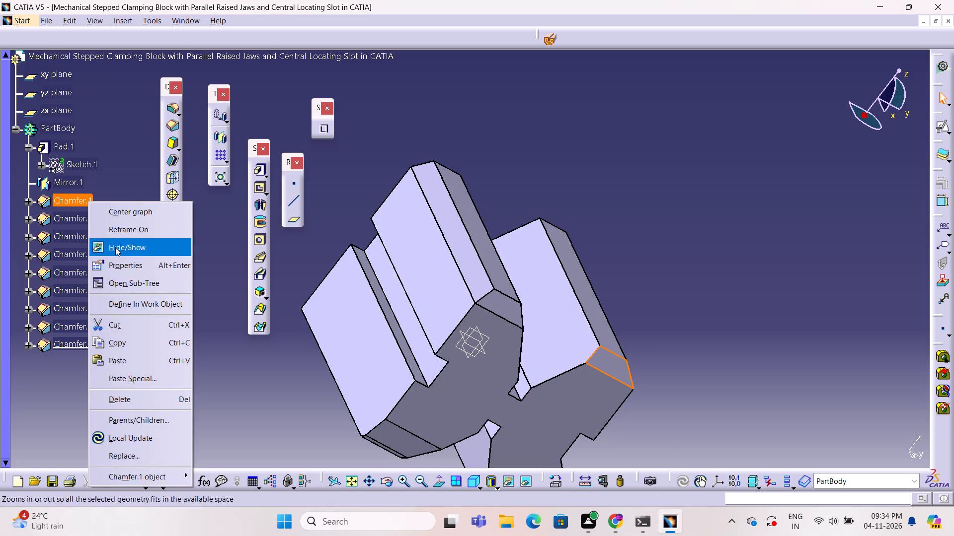
{"action": "left_click", "coordinate": [155, 396]}
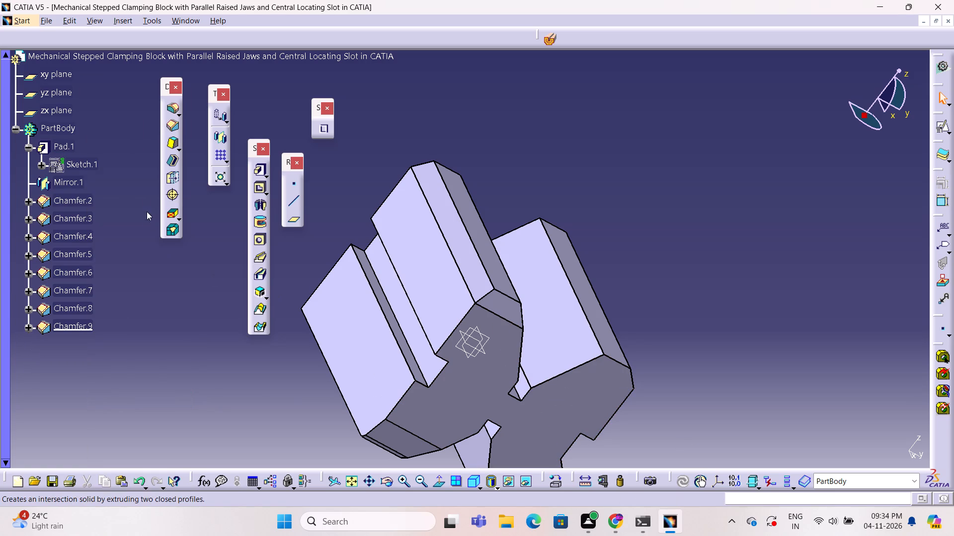
{"action": "right_click", "coordinate": [79, 198]}
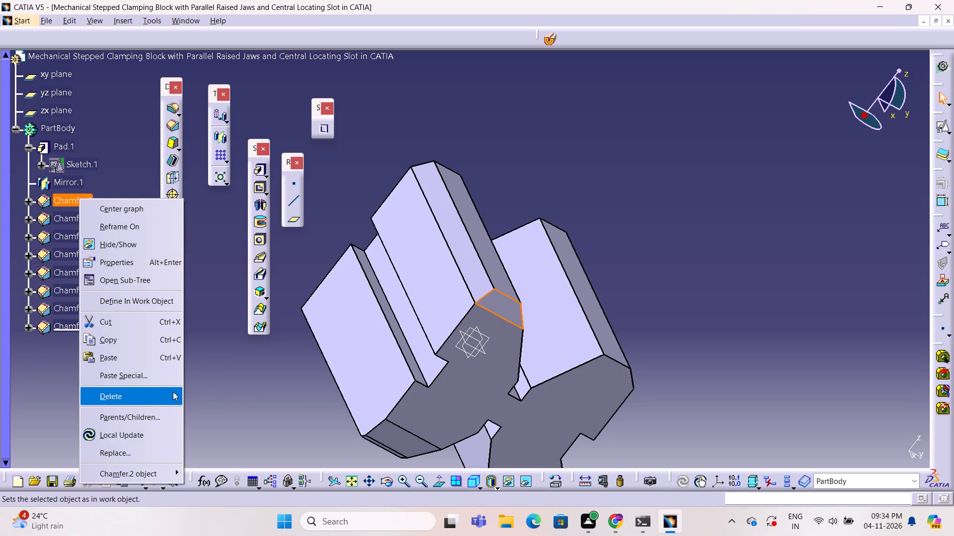
{"action": "left_click", "coordinate": [173, 392]}
{"action": "right_click", "coordinate": [86, 201]}
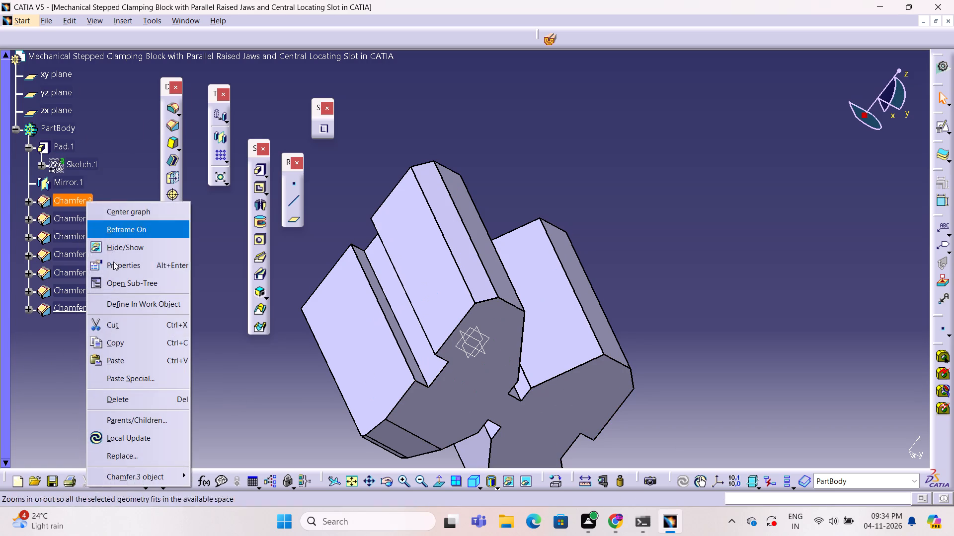
{"action": "left_click", "coordinate": [154, 396]}
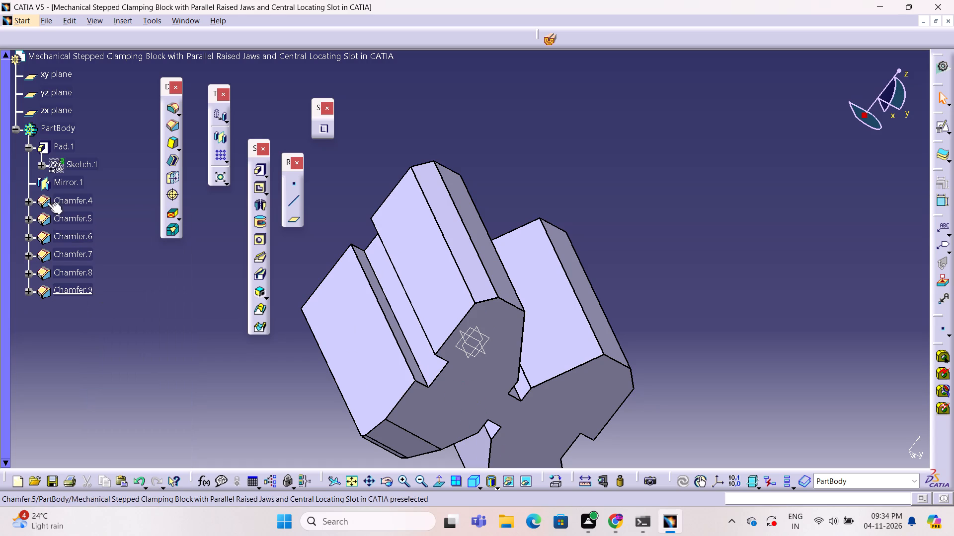
Delete Chamfer.4 together with all its children.
{"action": "right_click", "coordinate": [63, 207]}
{"action": "right_click", "coordinate": [67, 202]}
{"action": "left_click", "coordinate": [129, 404]}
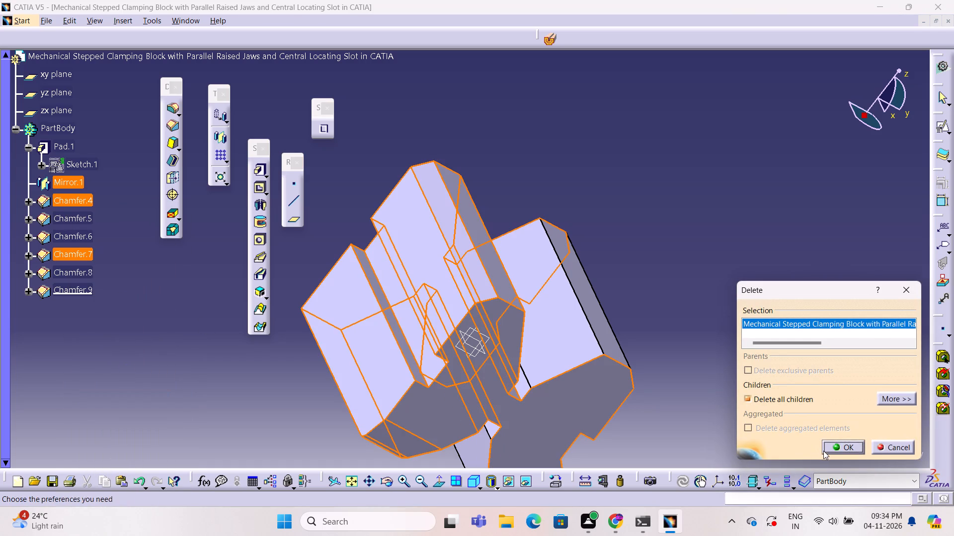
{"action": "left_click", "coordinate": [823, 451]}
{"action": "left_click", "coordinate": [709, 334]}
Delete the remaining chamfers Chamfer.5, Chamfer.6, Chamfer.8 and Chamfer.9, keeping the exclusive parents.
{"action": "right_click", "coordinate": [74, 203]}
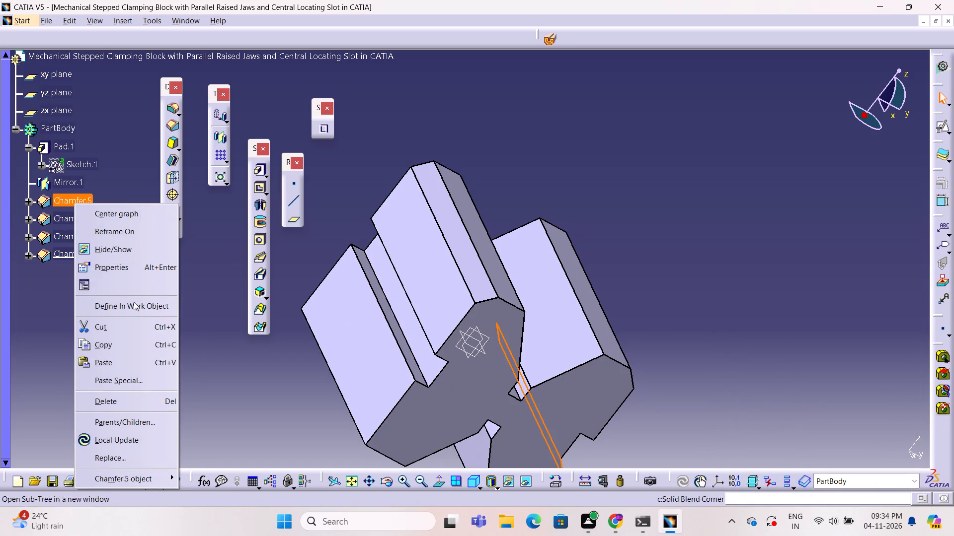
{"action": "left_click", "coordinate": [141, 402]}
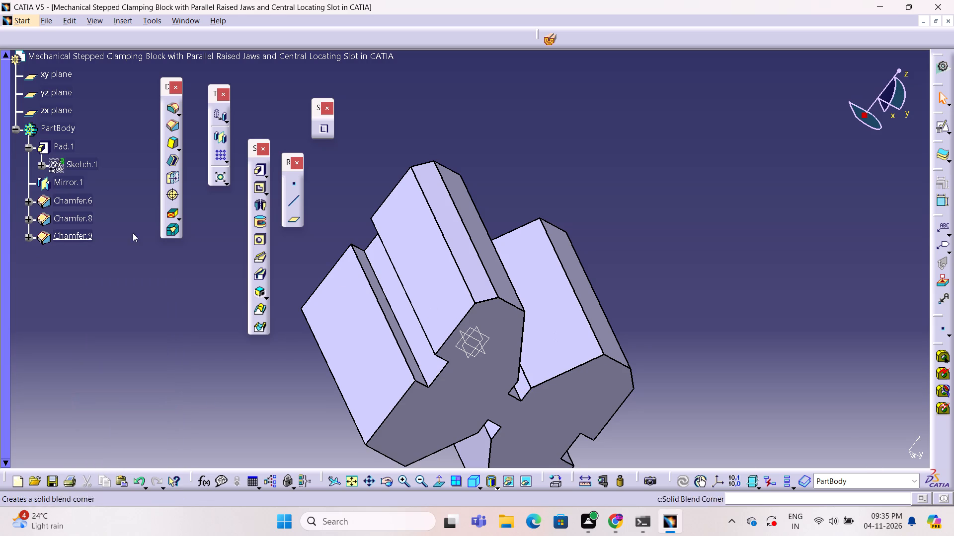
{"action": "right_click", "coordinate": [78, 195]}
{"action": "left_click", "coordinate": [162, 390]}
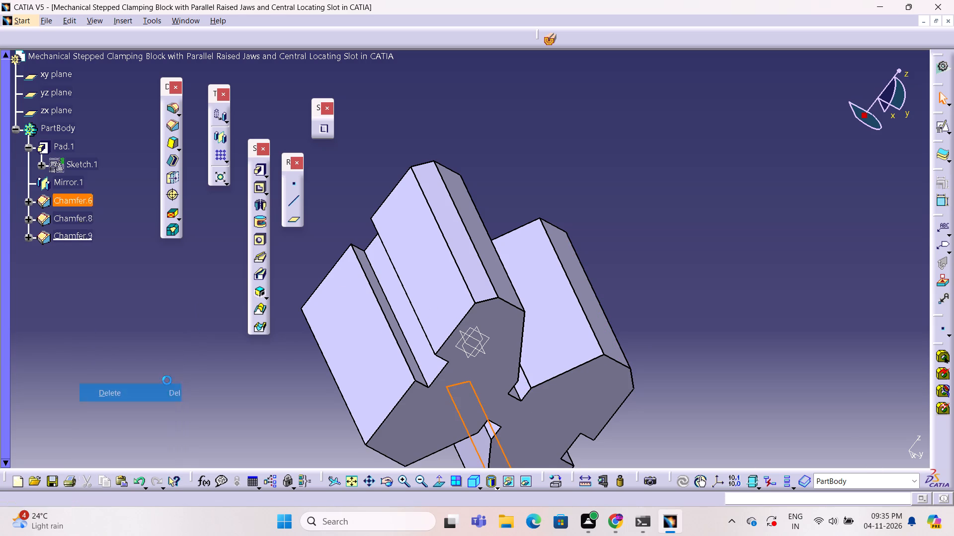
{"action": "right_click", "coordinate": [71, 203]}
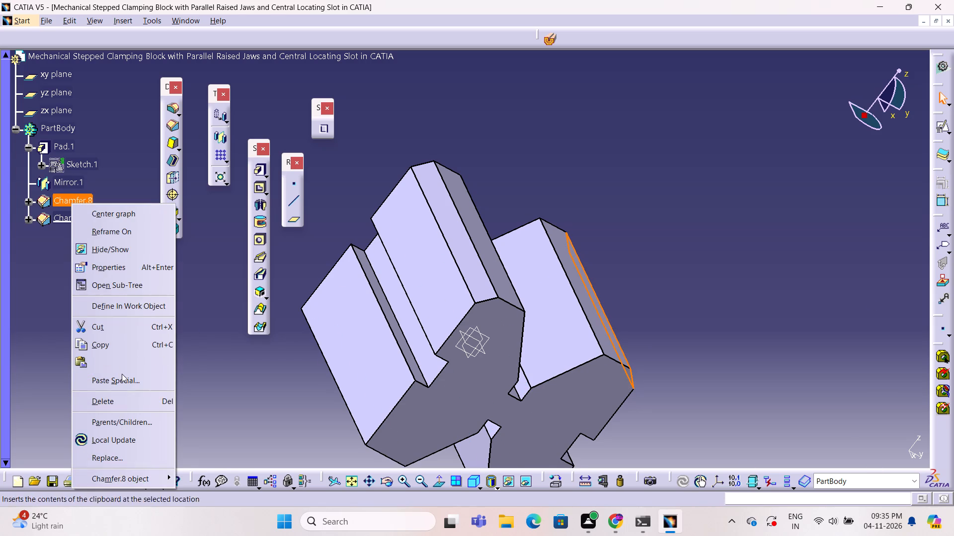
{"action": "left_click", "coordinate": [121, 395]}
{"action": "right_click", "coordinate": [86, 196]}
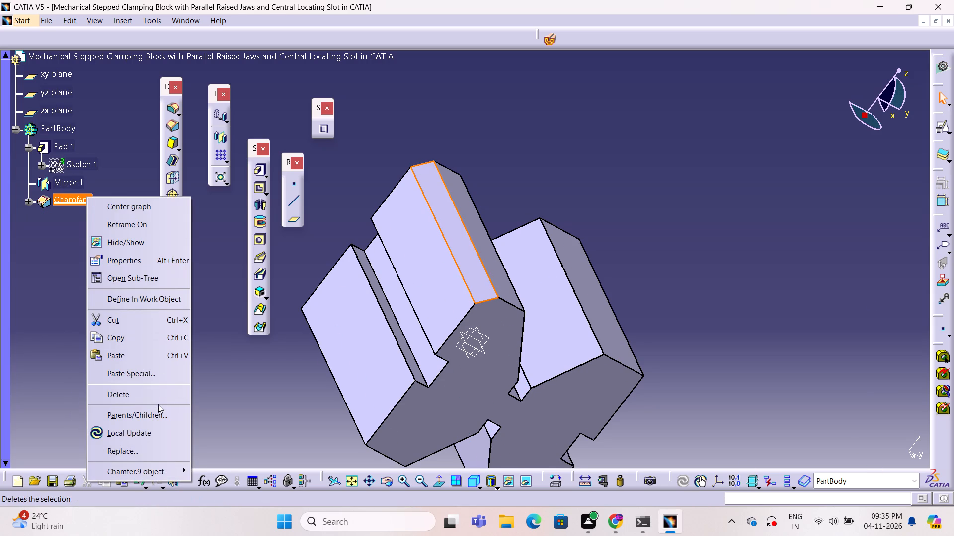
{"action": "left_click", "coordinate": [158, 399]}
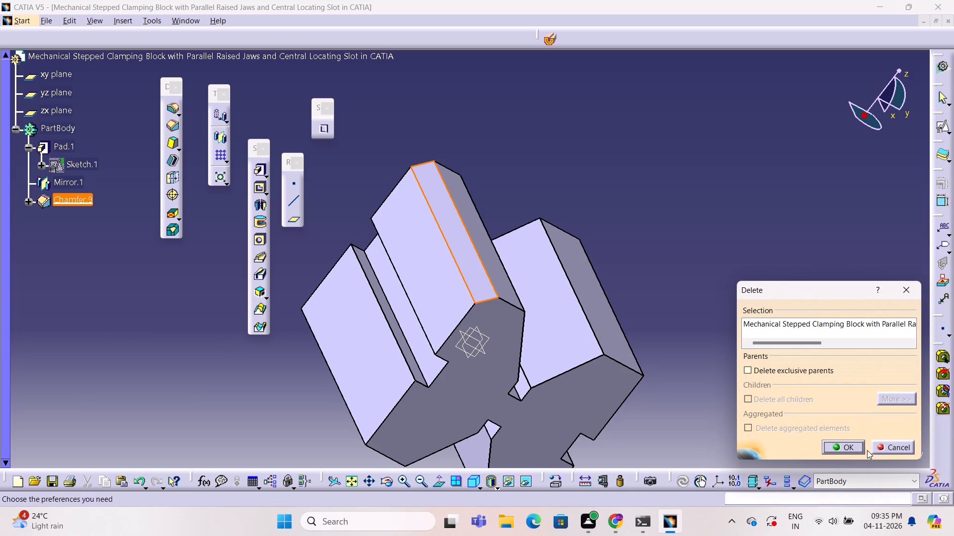
{"action": "left_click", "coordinate": [860, 452]}
{"action": "left_click", "coordinate": [752, 358]}
Inspect the jaws, central slot and side slots of the mirrored body from several angles.
{"action": "middle_click", "coordinate": [752, 357]}
{"action": "right_click_drag", "start_coordinate": [752, 357], "coordinate": [602, 276]}
{"action": "middle_click_drag", "start_coordinate": [689, 344], "coordinate": [602, 276]}
{"action": "middle_click", "coordinate": [602, 276]}
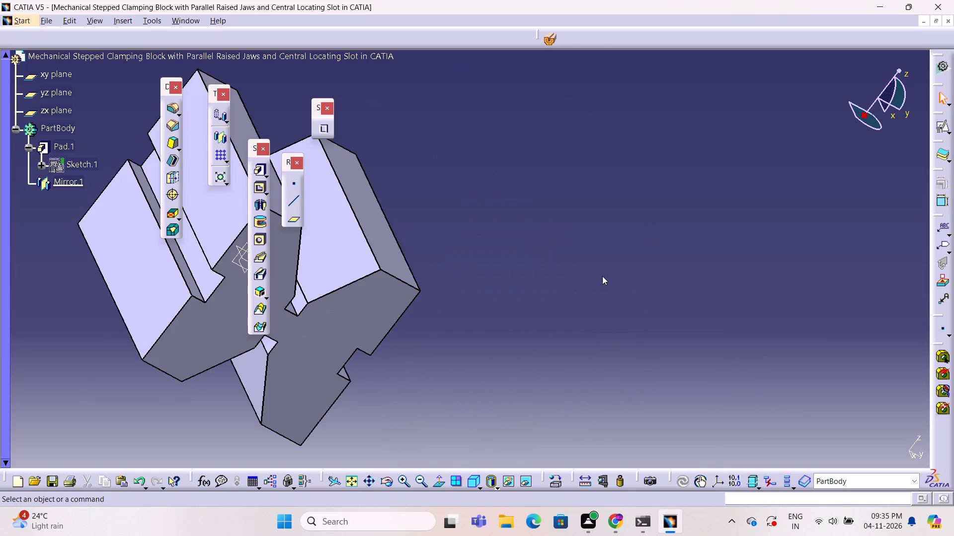
{"action": "middle_click_drag", "start_coordinate": [602, 276], "coordinate": [513, 274]}
{"action": "right_click_drag", "start_coordinate": [602, 276], "coordinate": [513, 274]}
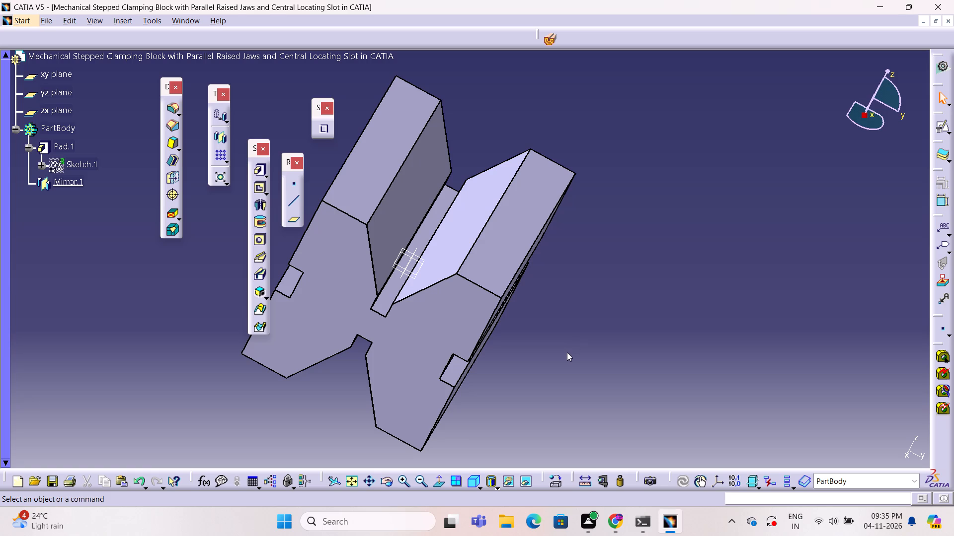
{"action": "middle_click_drag", "start_coordinate": [680, 337], "coordinate": [678, 311]}
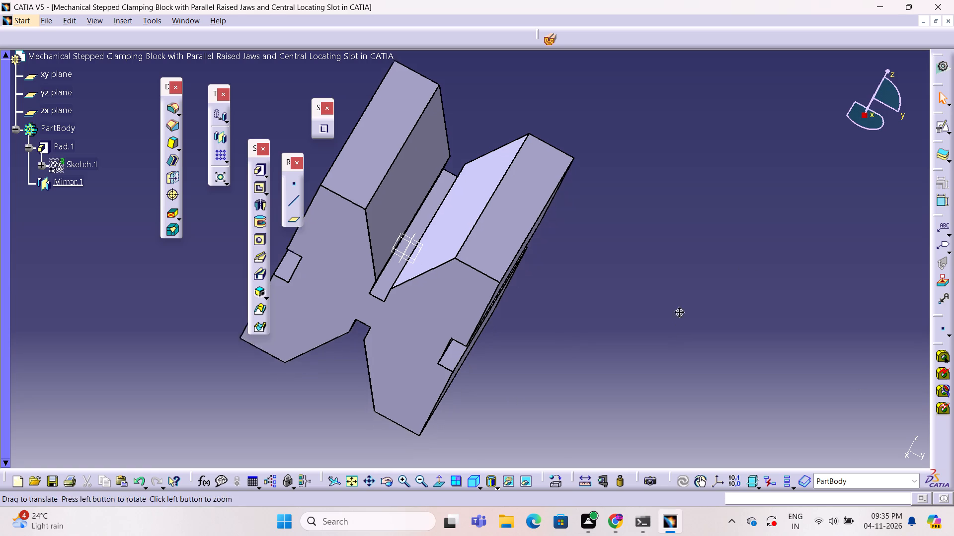
{"action": "middle_click_drag", "start_coordinate": [678, 311], "coordinate": [677, 305]}
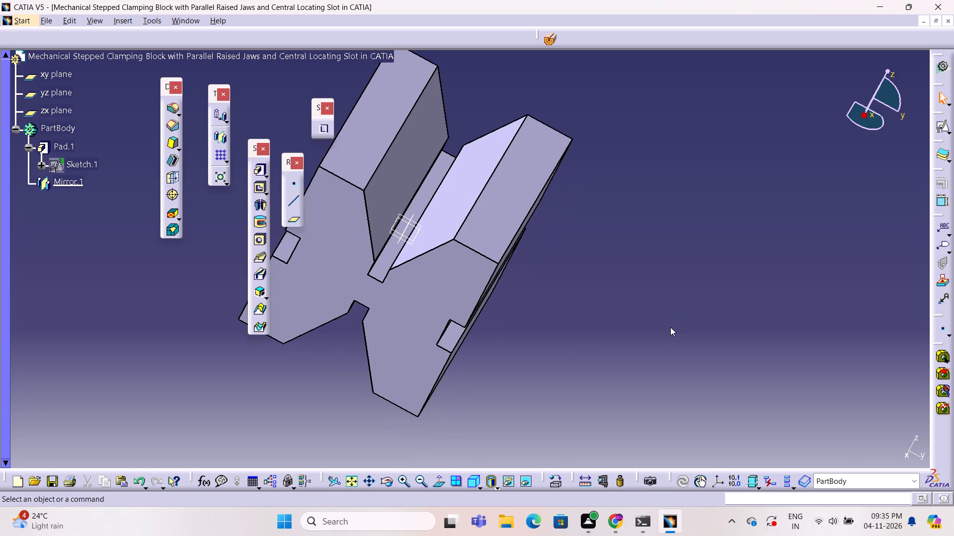
{"action": "middle_click", "coordinate": [667, 330]}
{"action": "right_click_drag", "start_coordinate": [667, 330], "coordinate": [938, 364]}
{"action": "middle_click_drag", "start_coordinate": [667, 330], "coordinate": [944, 363]}
{"action": "scroll", "coordinate": [651, 223], "scroll_direction": "down", "scroll_amount": 1}
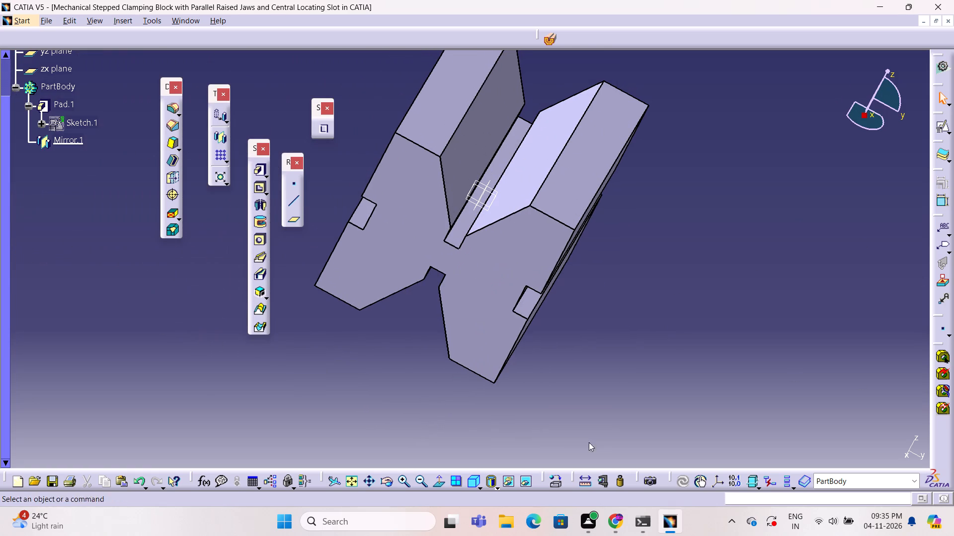
Show the mirrored clamping block in the isometric view and examine its overall shape.
{"action": "left_click", "coordinate": [440, 484]}
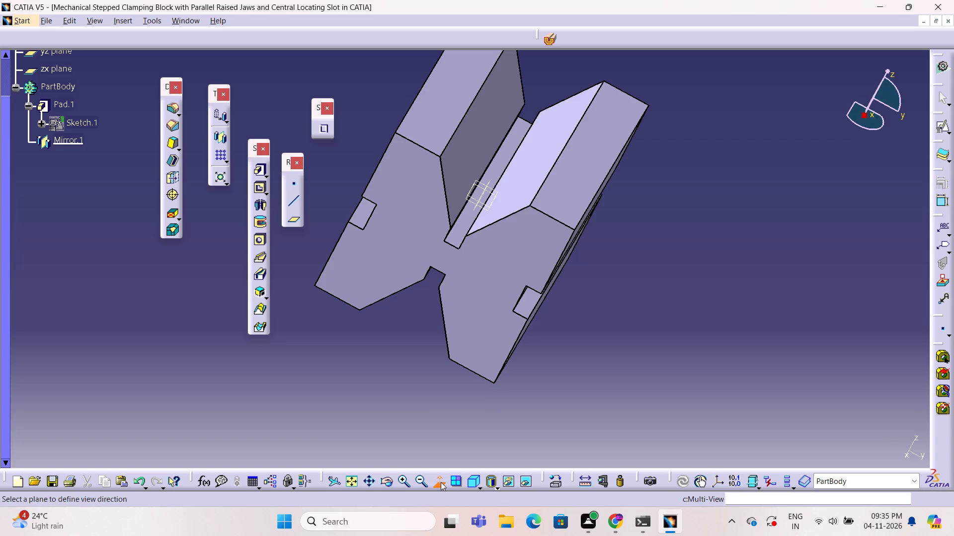
{"action": "left_click", "coordinate": [473, 484]}
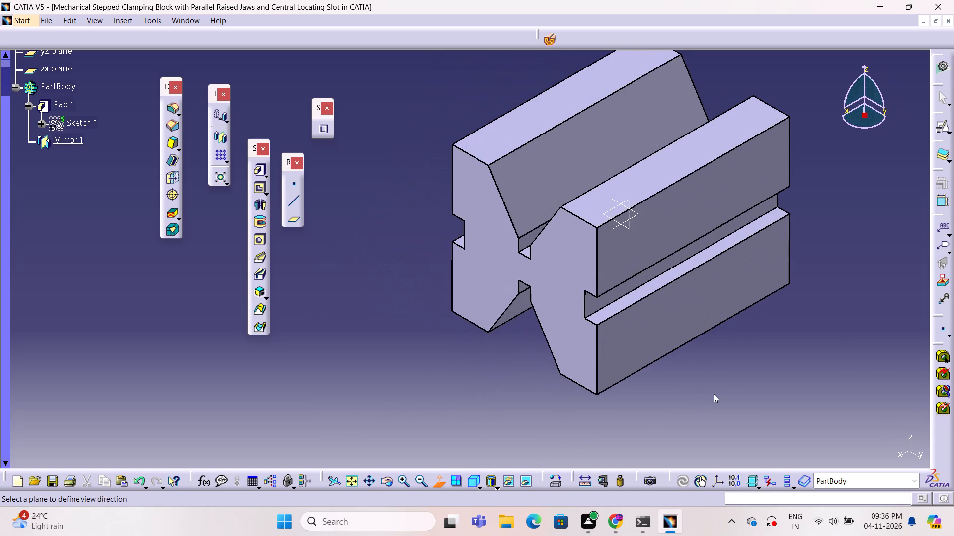
{"action": "middle_click", "coordinate": [714, 394]}
{"action": "middle_click", "coordinate": [714, 394]}
{"action": "middle_click", "coordinate": [714, 394]}
{"action": "right_click_drag", "start_coordinate": [714, 394], "coordinate": [659, 380]}
{"action": "middle_click", "coordinate": [714, 394]}
{"action": "middle_click", "coordinate": [714, 394]}
{"action": "middle_click", "coordinate": [713, 394]}
{"action": "middle_click_drag", "start_coordinate": [711, 393], "coordinate": [659, 380]}
{"action": "middle_click", "coordinate": [659, 380]}
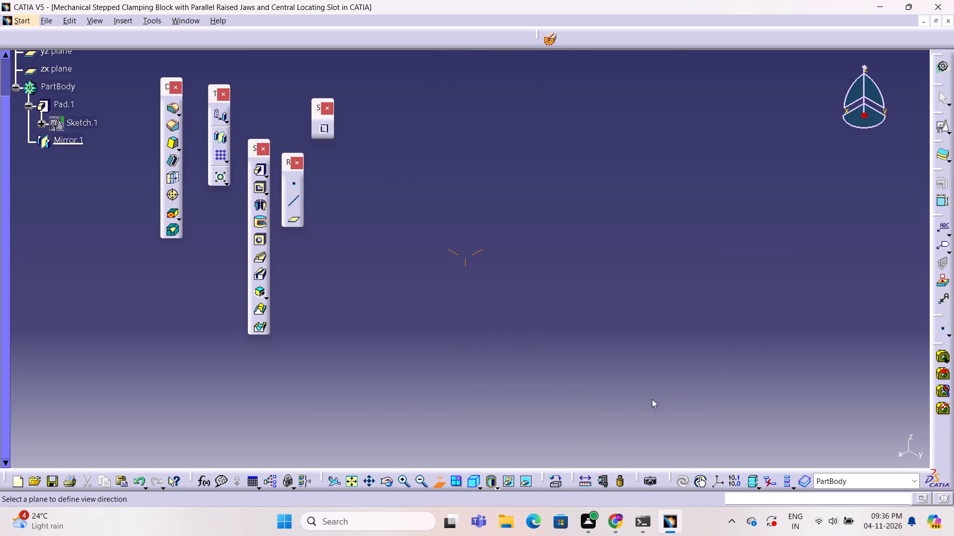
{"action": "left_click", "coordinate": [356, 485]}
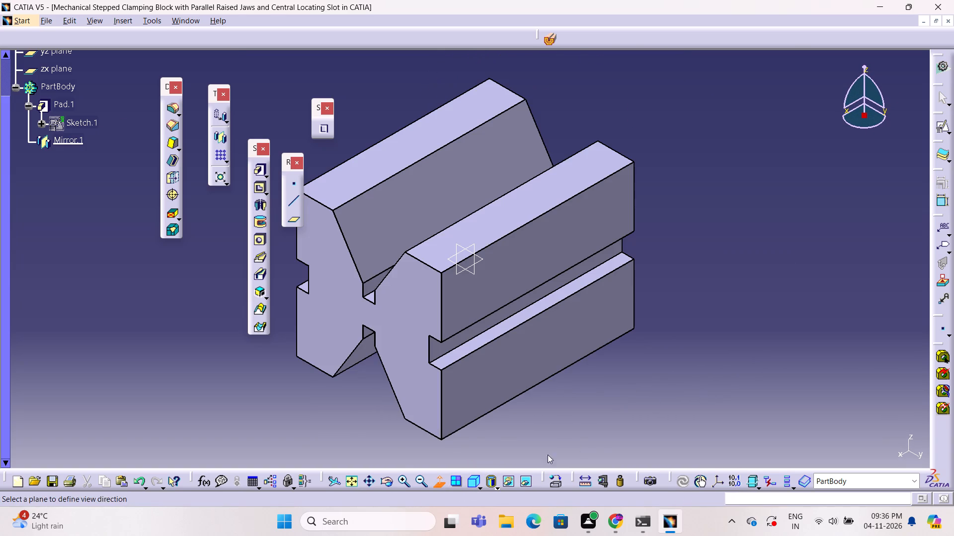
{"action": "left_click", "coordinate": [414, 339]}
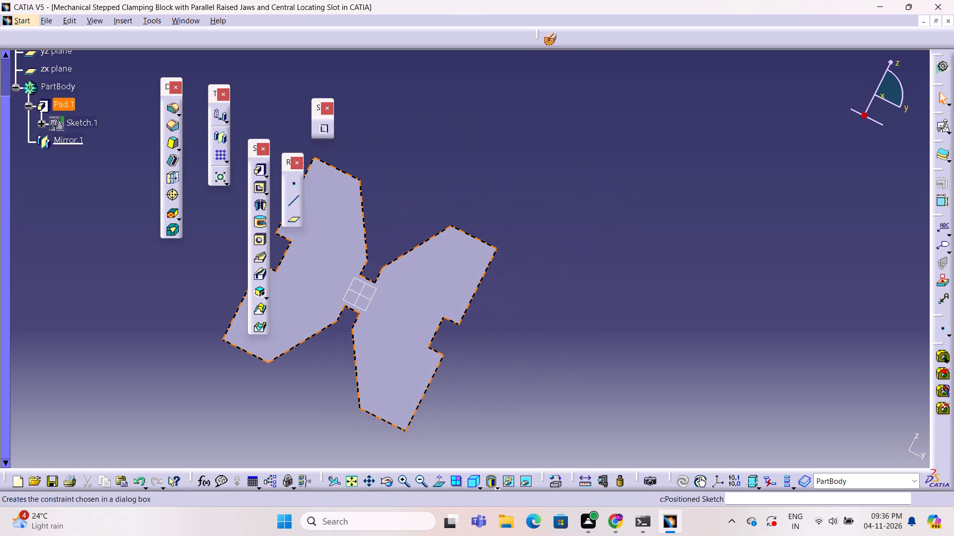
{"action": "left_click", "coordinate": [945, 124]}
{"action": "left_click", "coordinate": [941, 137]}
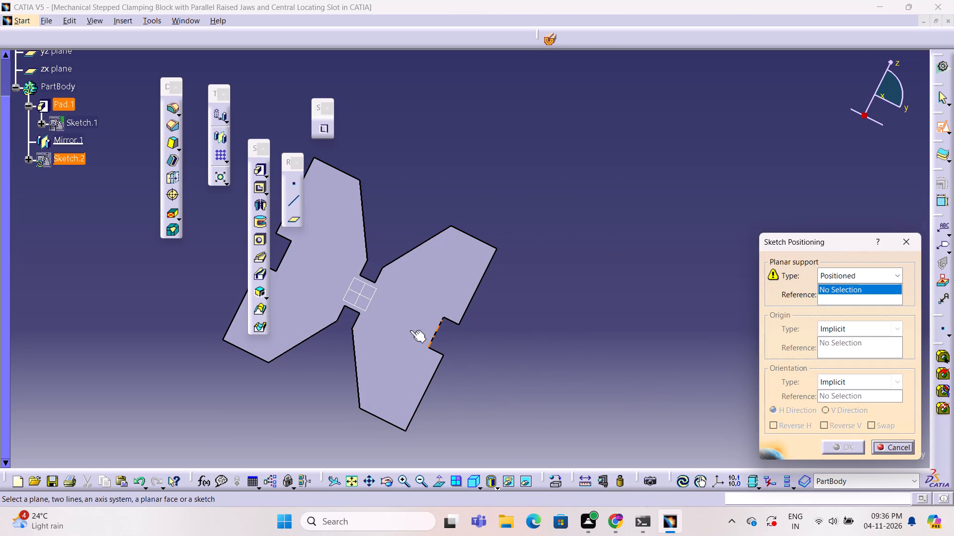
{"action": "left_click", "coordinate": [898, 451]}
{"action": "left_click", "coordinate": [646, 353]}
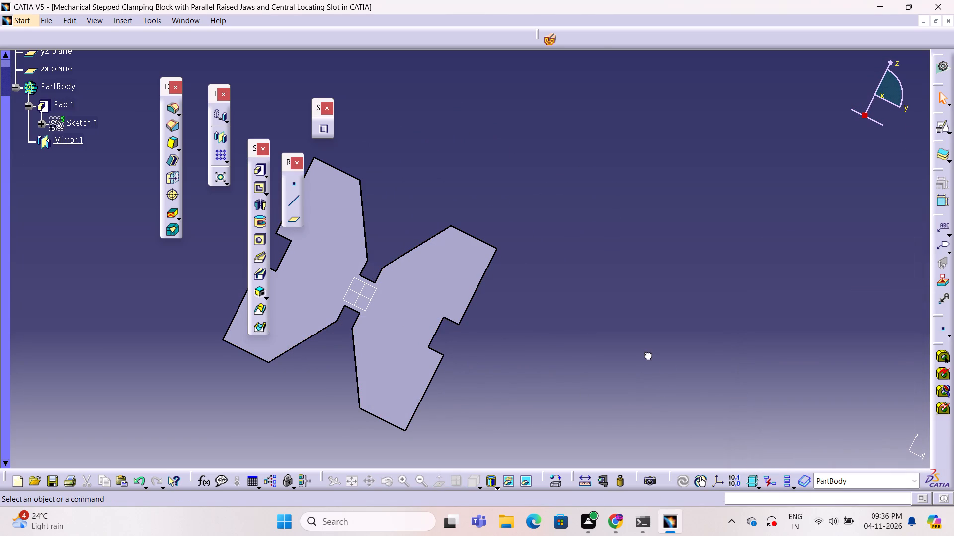
Open a positioned sketch on the block's end face with implicit origin and orientation.
{"action": "left_click", "coordinate": [455, 301]}
{"action": "left_click", "coordinate": [940, 132]}
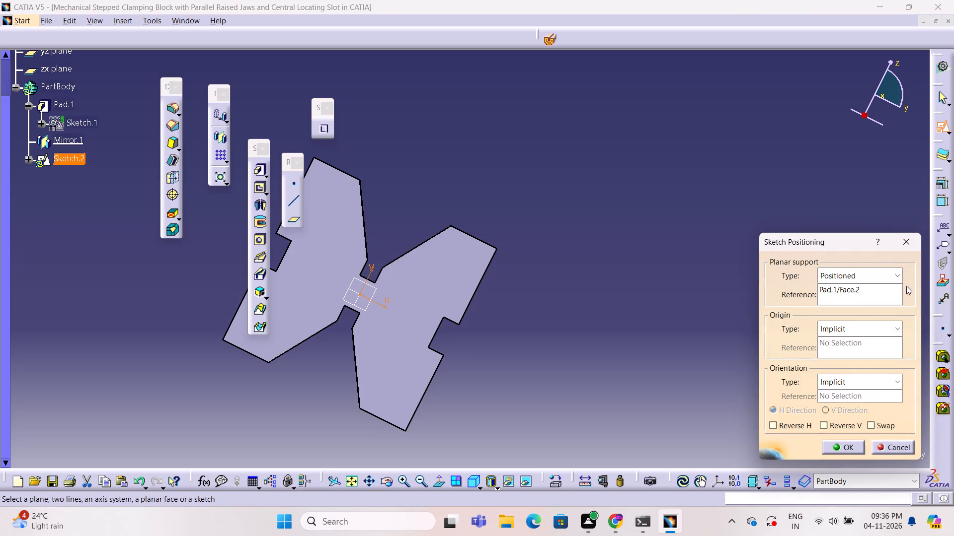
{"action": "left_click", "coordinate": [852, 448]}
{"action": "left_click", "coordinate": [729, 363]}
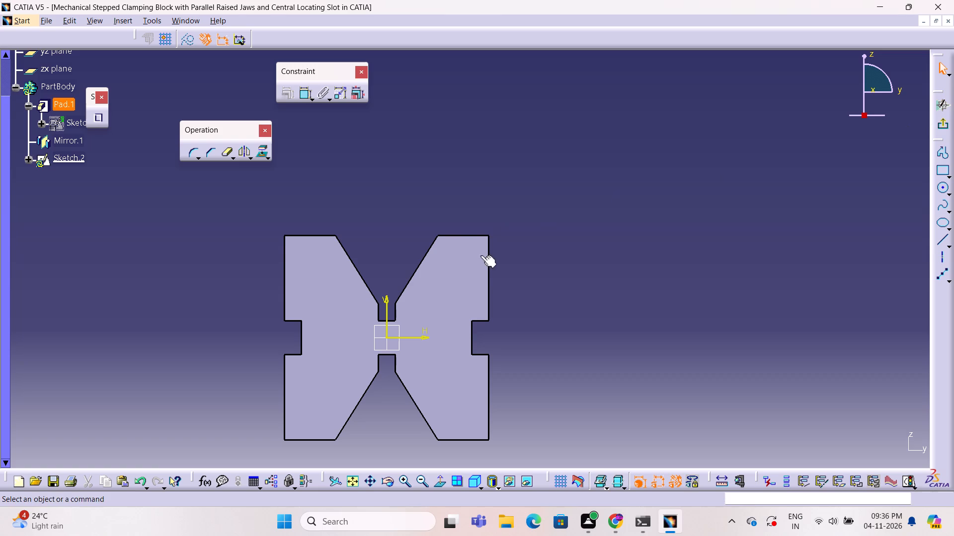
Undock the Profile tools and arrange them side by side with the Constraint and Operation tools above the block's end face.
{"action": "left_click_drag", "start_coordinate": [219, 130], "coordinate": [510, 79]}
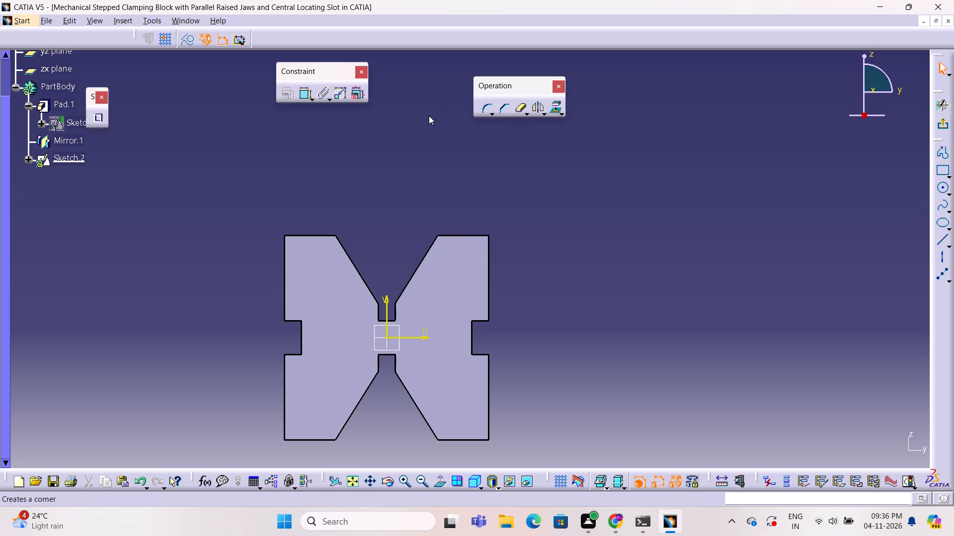
{"action": "left_click_drag", "start_coordinate": [320, 69], "coordinate": [247, 73]}
{"action": "left_click_drag", "start_coordinate": [940, 140], "coordinate": [634, 63]}
{"action": "left_click", "coordinate": [630, 50]}
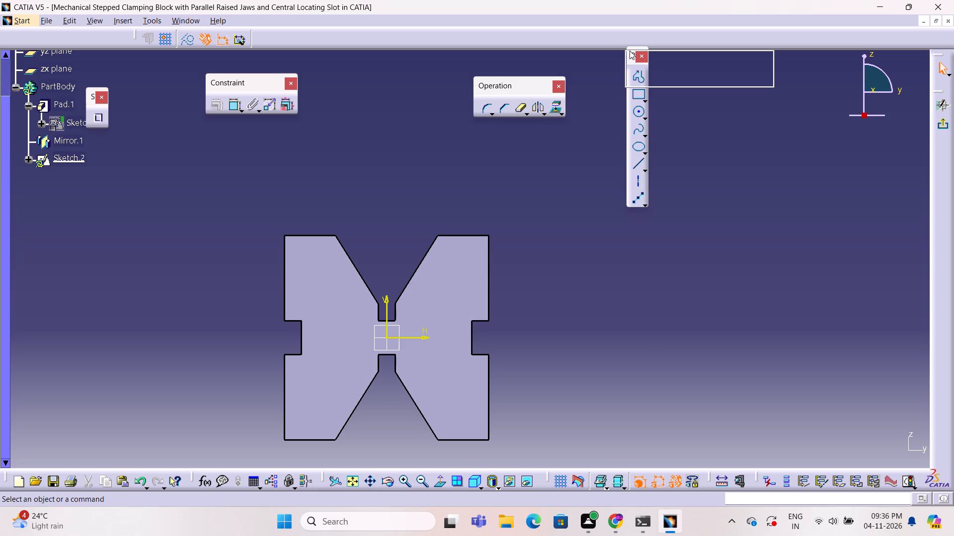
{"action": "left_click", "coordinate": [632, 53]}
{"action": "left_click_drag", "start_coordinate": [632, 53], "coordinate": [632, 53]}
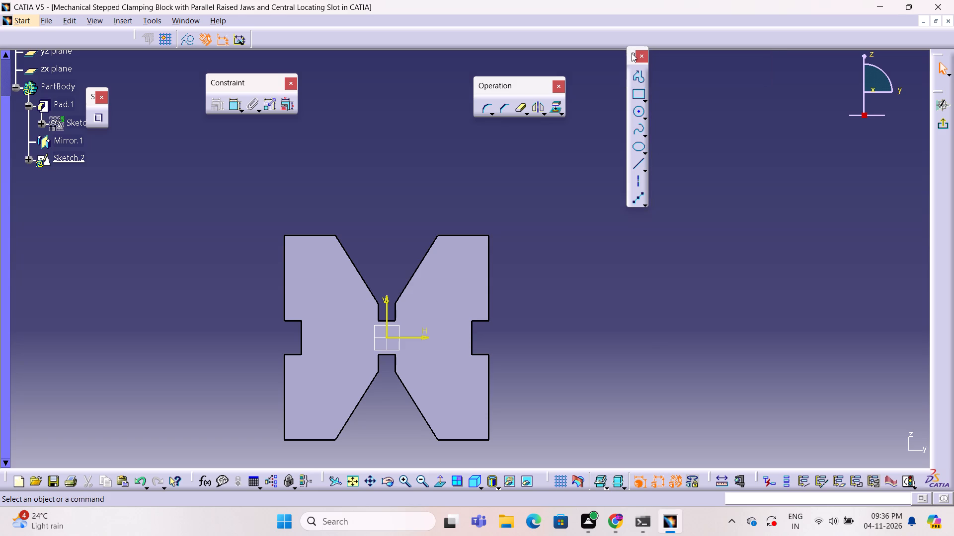
{"action": "left_click_drag", "start_coordinate": [632, 53], "coordinate": [607, 109]}
{"action": "left_click_drag", "start_coordinate": [637, 115], "coordinate": [396, 105]}
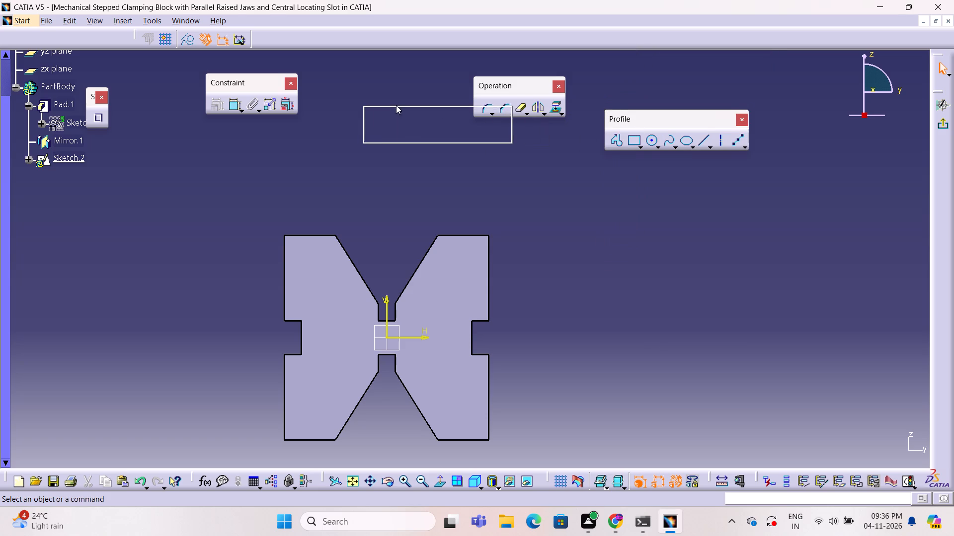
{"action": "left_click_drag", "start_coordinate": [396, 105], "coordinate": [360, 97]}
Sketch a circle inside the upper jaw on the positive horizontal side of the end face.
{"action": "left_click", "coordinate": [380, 125]}
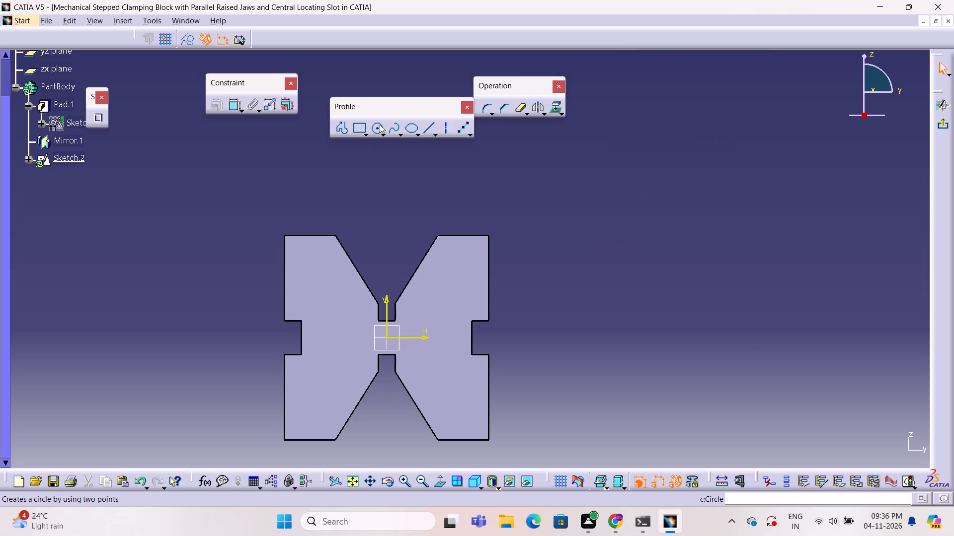
{"action": "left_click", "coordinate": [398, 136]}
{"action": "left_click", "coordinate": [446, 272]}
{"action": "left_click", "coordinate": [471, 268]}
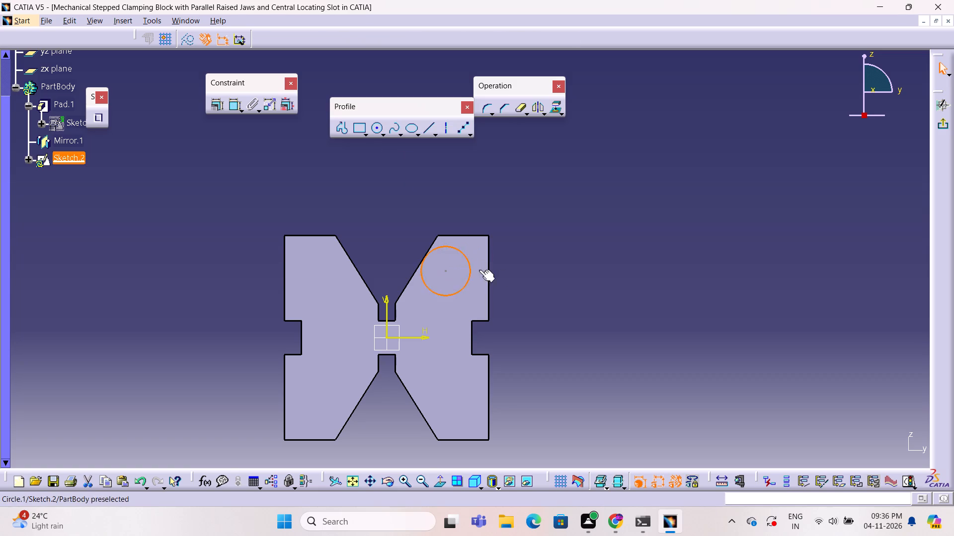
{"action": "left_click", "coordinate": [564, 268]}
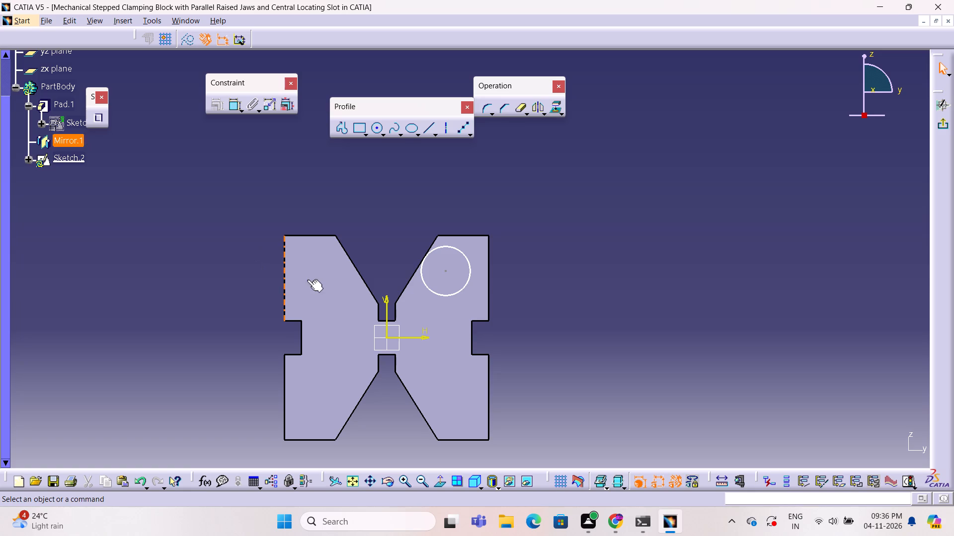
Mirror the circle about the vertical sketch axis onto the opposite upper jaw and finish the sketch.
{"action": "left_click", "coordinate": [148, 255]}
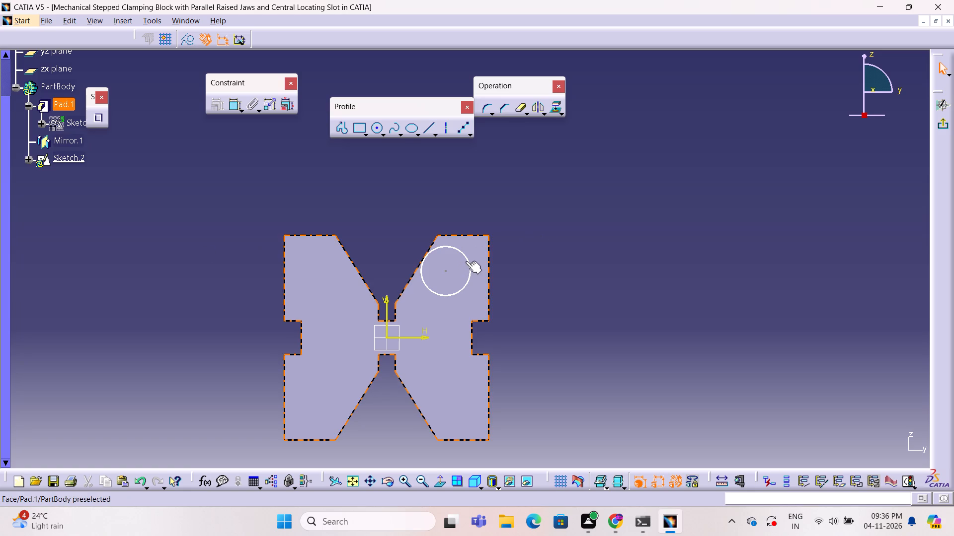
{"action": "left_click", "coordinate": [468, 262]}
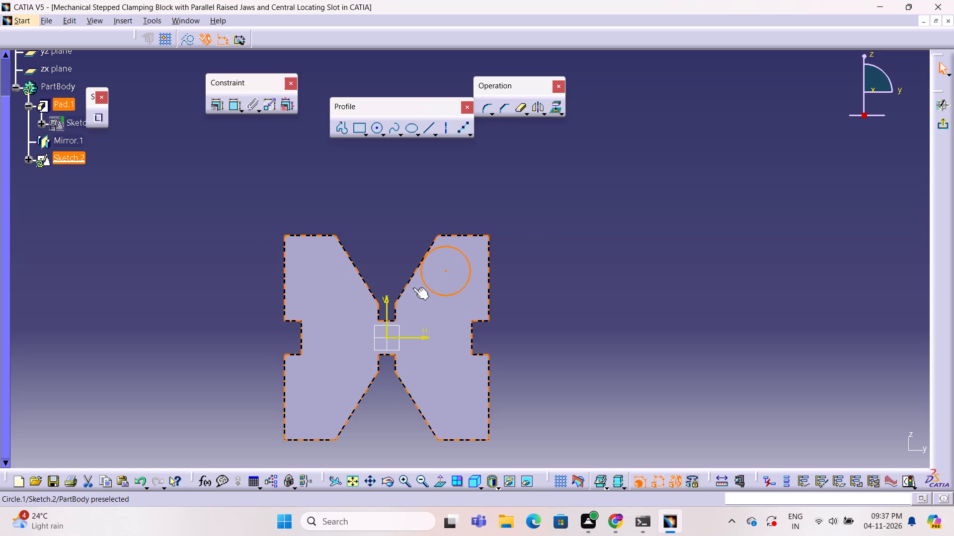
{"action": "left_click", "coordinate": [539, 111], "text": "ctrl"}
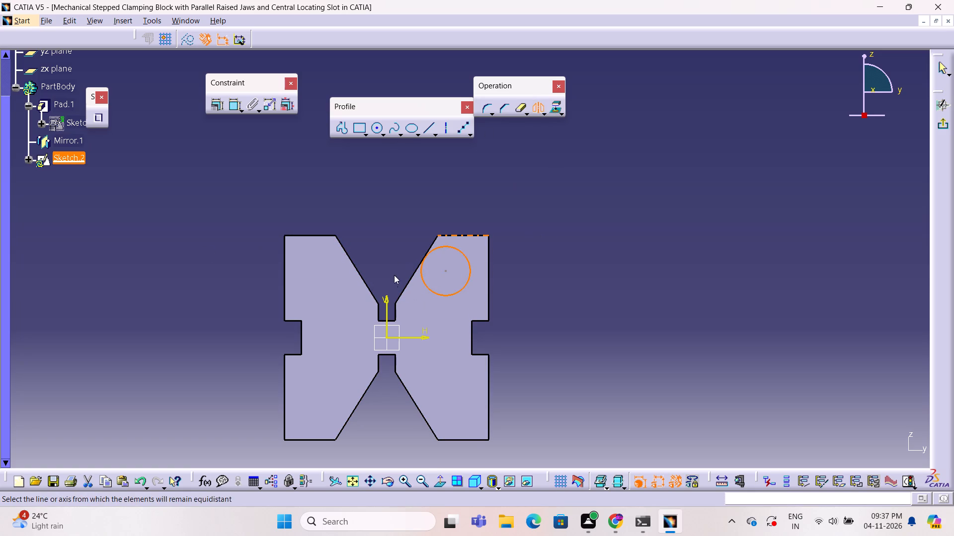
{"action": "left_click", "coordinate": [384, 302], "text": "ctrl"}
{"action": "left_click", "coordinate": [610, 230]}
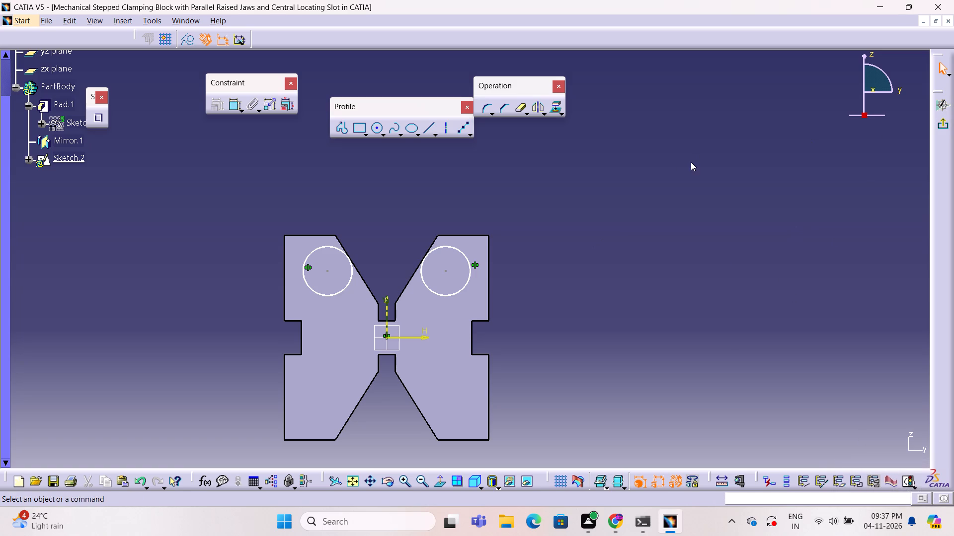
{"action": "left_click", "coordinate": [944, 128]}
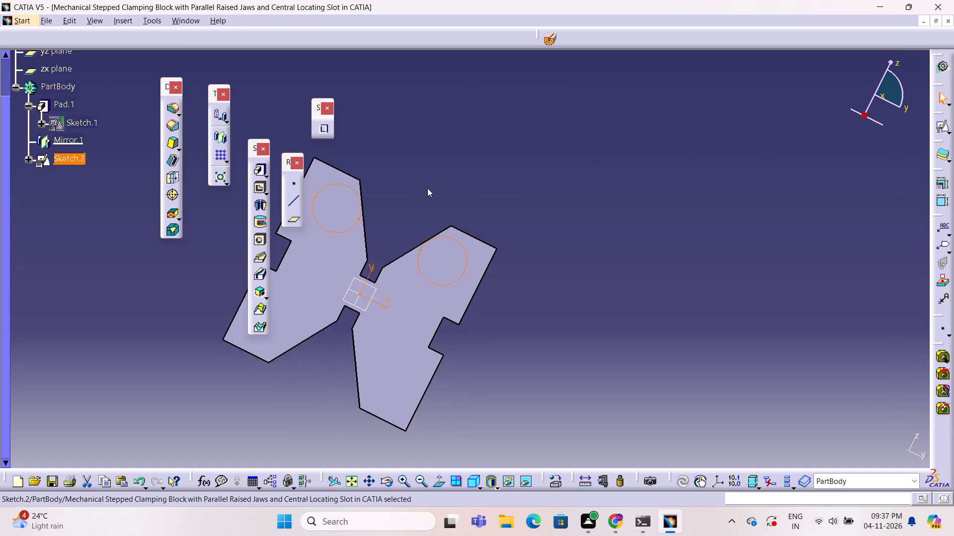
Pocket both circles through the jaws with the first limit set to Up to last.
{"action": "left_click", "coordinate": [254, 189]}
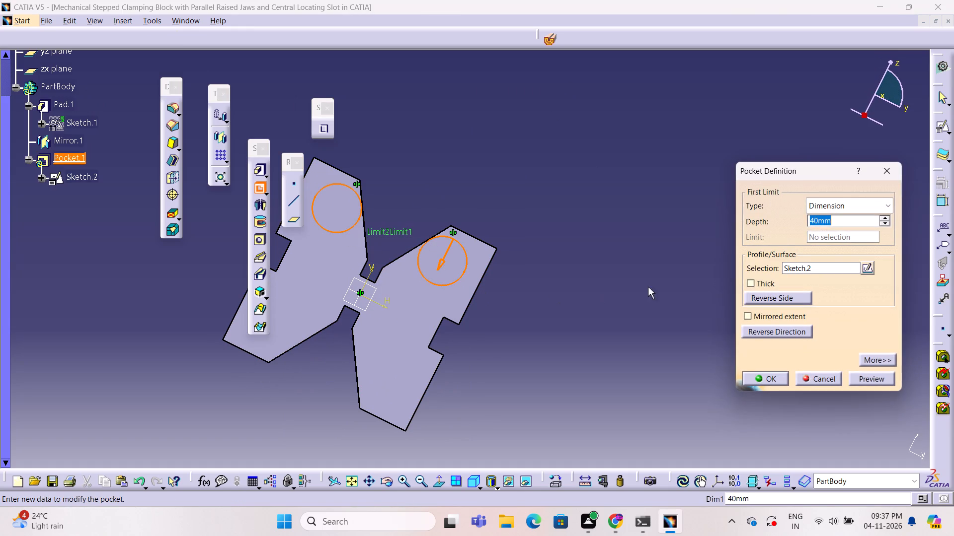
{"action": "left_click", "coordinate": [878, 381]}
{"action": "middle_click", "coordinate": [620, 226], "text": "ctrl"}
{"action": "middle_click", "coordinate": [620, 226], "text": "ctrl"}
{"action": "right_click_drag", "start_coordinate": [620, 226], "coordinate": [562, 230], "text": "ctrl"}
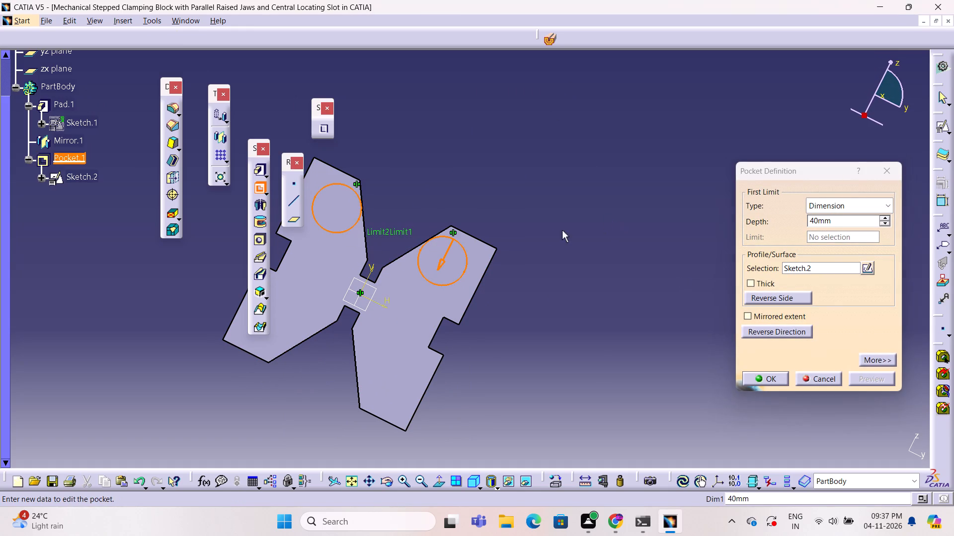
{"action": "right_click_drag", "start_coordinate": [562, 230], "coordinate": [485, 243], "text": "ctrl"}
{"action": "middle_click", "coordinate": [544, 232], "text": "ctrl"}
{"action": "middle_click", "coordinate": [533, 232], "text": "ctrl"}
{"action": "middle_click", "coordinate": [512, 234], "text": "ctrl"}
{"action": "middle_click", "coordinate": [501, 237], "text": "ctrl"}
{"action": "middle_click", "coordinate": [492, 241], "text": "ctrl"}
{"action": "middle_click", "coordinate": [487, 243], "text": "ctrl"}
{"action": "middle_click_drag", "start_coordinate": [524, 207], "coordinate": [524, 243]}
{"action": "right_click_drag", "start_coordinate": [524, 208], "coordinate": [524, 243], "text": "ctrl"}
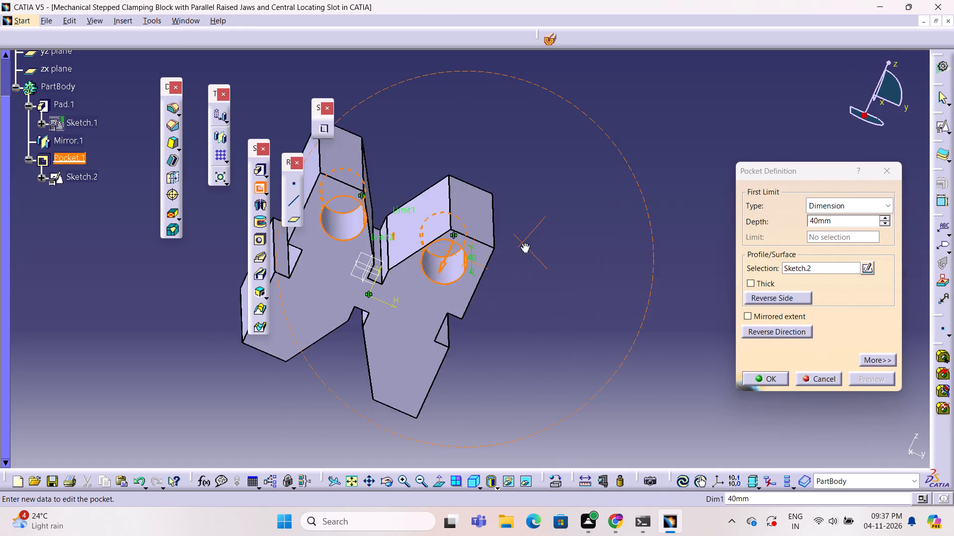
{"action": "middle_click_drag", "start_coordinate": [524, 243], "coordinate": [382, 317]}
{"action": "right_click_drag", "start_coordinate": [524, 243], "coordinate": [382, 312], "text": "ctrl"}
{"action": "left_click", "coordinate": [883, 201]}
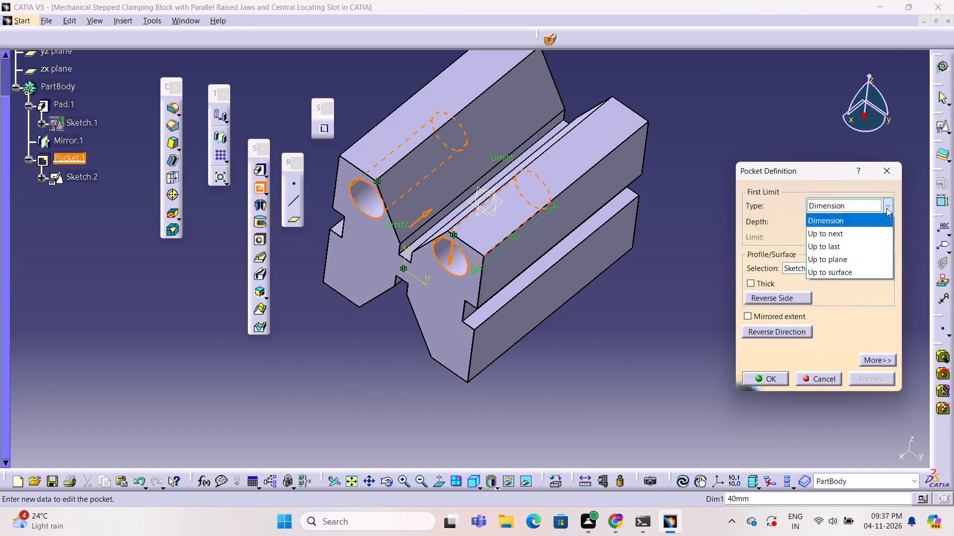
{"action": "left_click", "coordinate": [877, 243]}
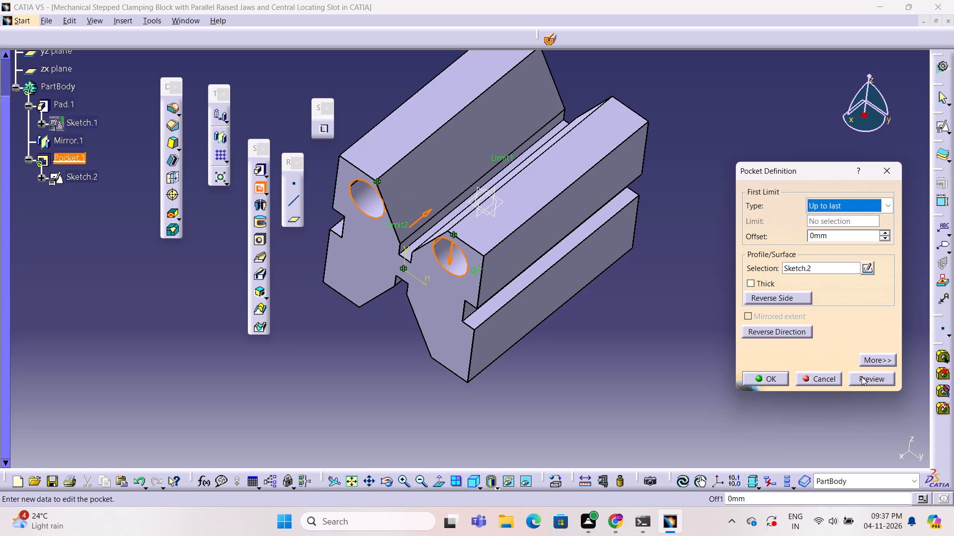
{"action": "left_click", "coordinate": [862, 377]}
{"action": "left_click", "coordinate": [761, 380]}
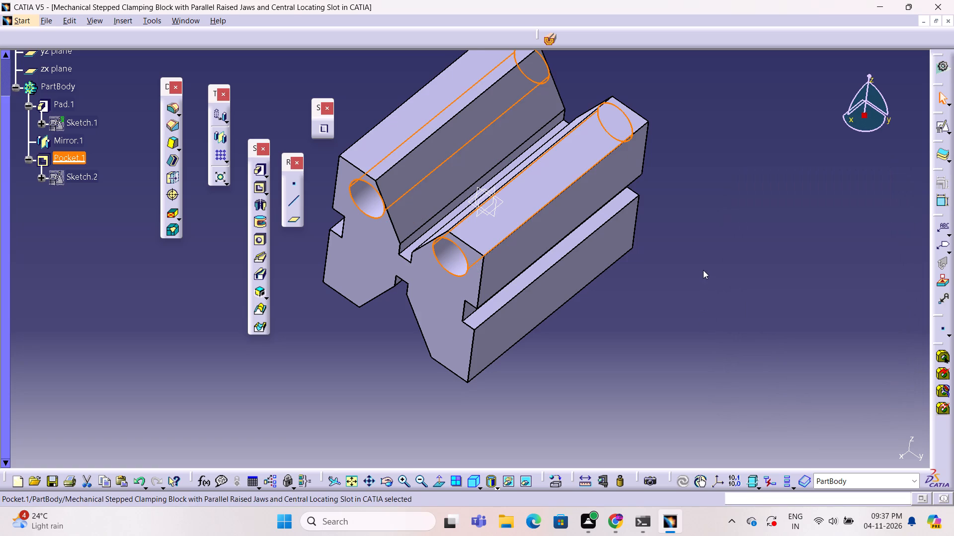
{"action": "left_click", "coordinate": [703, 269]}
Examine the two through holes in the upper jaws from several angles and in the isometric view.
{"action": "middle_click_drag", "start_coordinate": [703, 269], "coordinate": [596, 292]}
{"action": "right_click_drag", "start_coordinate": [702, 270], "coordinate": [596, 292], "text": "ctrl"}
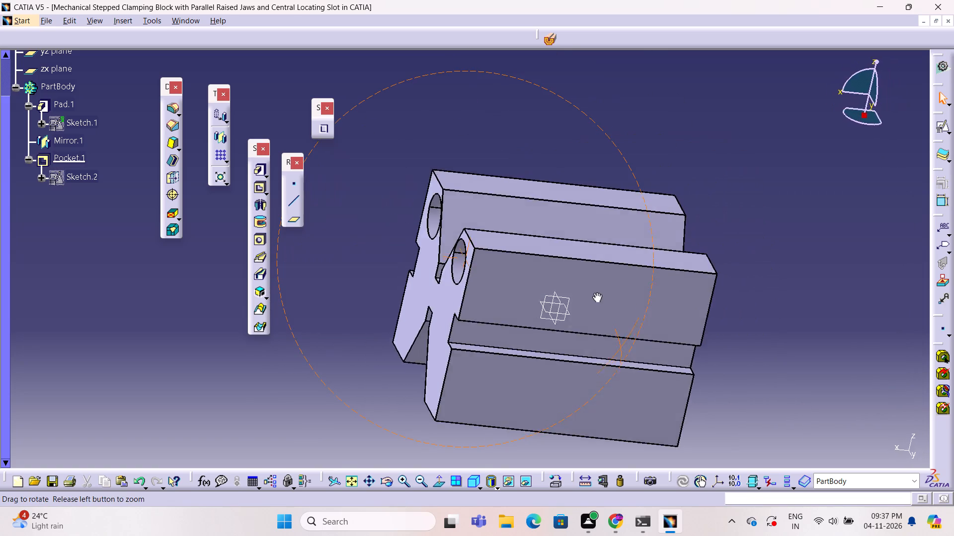
{"action": "middle_click_drag", "start_coordinate": [596, 292], "coordinate": [619, 451]}
{"action": "right_click_drag", "start_coordinate": [596, 292], "coordinate": [619, 451], "text": "ctrl"}
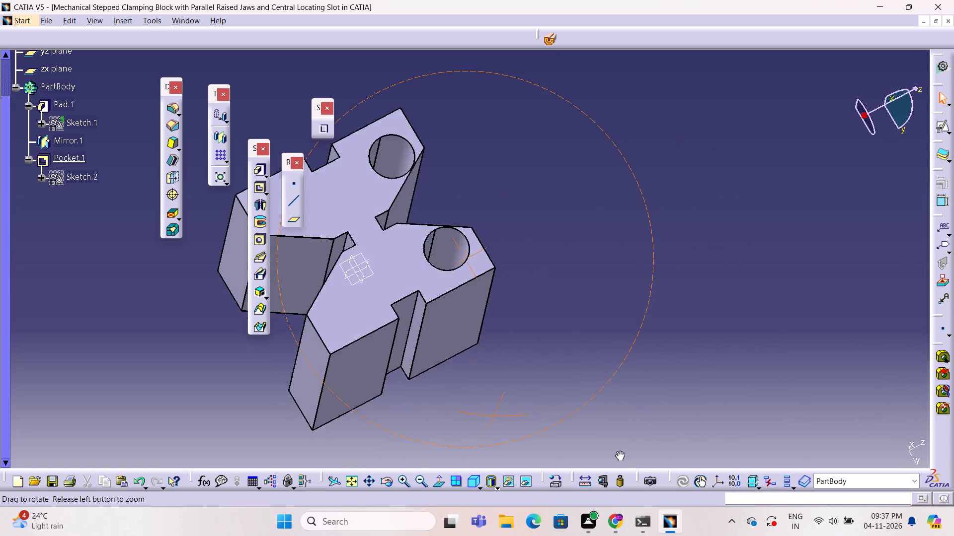
{"action": "middle_click_drag", "start_coordinate": [619, 451], "coordinate": [667, 306]}
{"action": "right_click_drag", "start_coordinate": [619, 451], "coordinate": [757, 285], "text": "ctrl"}
{"action": "middle_click_drag", "start_coordinate": [665, 312], "coordinate": [765, 294], "text": "ctrl"}
{"action": "right_click_drag", "start_coordinate": [745, 277], "coordinate": [724, 267]}
{"action": "middle_click", "coordinate": [575, 221], "text": "ctrl"}
{"action": "right_click_drag", "start_coordinate": [575, 221], "coordinate": [663, 218], "text": "ctrl"}
{"action": "middle_click", "coordinate": [575, 221], "text": "ctrl"}
{"action": "middle_click_drag", "start_coordinate": [576, 222], "coordinate": [634, 224], "text": "ctrl"}
{"action": "middle_click_drag", "start_coordinate": [644, 223], "coordinate": [650, 222], "text": "ctrl"}
{"action": "middle_click_drag", "start_coordinate": [652, 221], "coordinate": [658, 220], "text": "ctrl"}
{"action": "middle_click_drag", "start_coordinate": [659, 220], "coordinate": [663, 218], "text": "ctrl"}
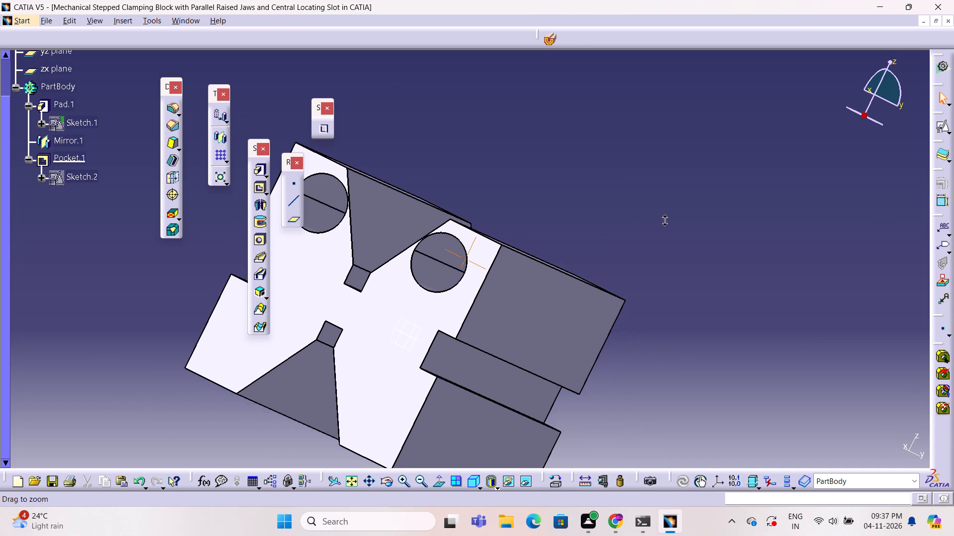
{"action": "middle_click_drag", "start_coordinate": [663, 218], "coordinate": [661, 200], "text": "ctrl"}
{"action": "right_click_drag", "start_coordinate": [663, 218], "coordinate": [659, 214], "text": "ctrl"}
{"action": "middle_click", "coordinate": [659, 214], "text": "ctrl"}
{"action": "middle_click", "coordinate": [659, 214], "text": "ctrl"}
{"action": "middle_click", "coordinate": [659, 214], "text": "ctrl"}
{"action": "middle_click", "coordinate": [659, 214], "text": "ctrl"}
{"action": "middle_click", "coordinate": [659, 214], "text": "ctrl"}
{"action": "middle_click", "coordinate": [659, 214], "text": "ctrl"}
{"action": "right_click_drag", "start_coordinate": [656, 214], "coordinate": [643, 211]}
{"action": "middle_click_drag", "start_coordinate": [476, 213], "coordinate": [553, 208], "text": "ctrl"}
{"action": "right_click_drag", "start_coordinate": [476, 214], "coordinate": [554, 215], "text": "ctrl"}
{"action": "middle_click_drag", "start_coordinate": [553, 208], "coordinate": [554, 215]}
{"action": "right_click", "coordinate": [554, 215]}
{"action": "right_click", "coordinate": [554, 215]}
{"action": "right_click", "coordinate": [554, 215]}
{"action": "middle_click", "coordinate": [554, 215]}
{"action": "right_click", "coordinate": [554, 215]}
{"action": "middle_click", "coordinate": [554, 215]}
{"action": "middle_click", "coordinate": [554, 214]}
{"action": "right_click", "coordinate": [554, 211]}
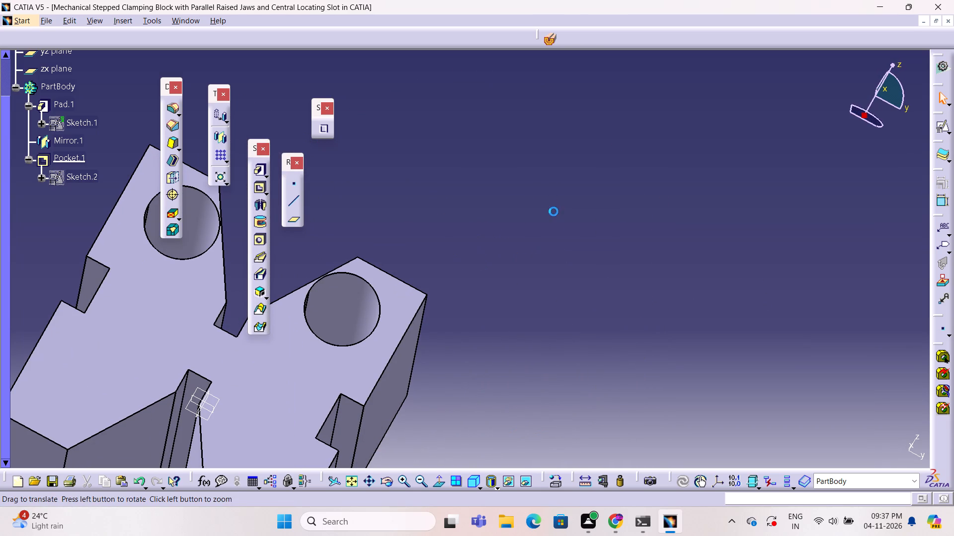
{"action": "middle_click", "coordinate": [453, 198], "text": "ctrl"}
{"action": "middle_click", "coordinate": [453, 198], "text": "ctrl"}
{"action": "middle_click", "coordinate": [453, 198], "text": "ctrl"}
{"action": "middle_click", "coordinate": [453, 198], "text": "ctrl"}
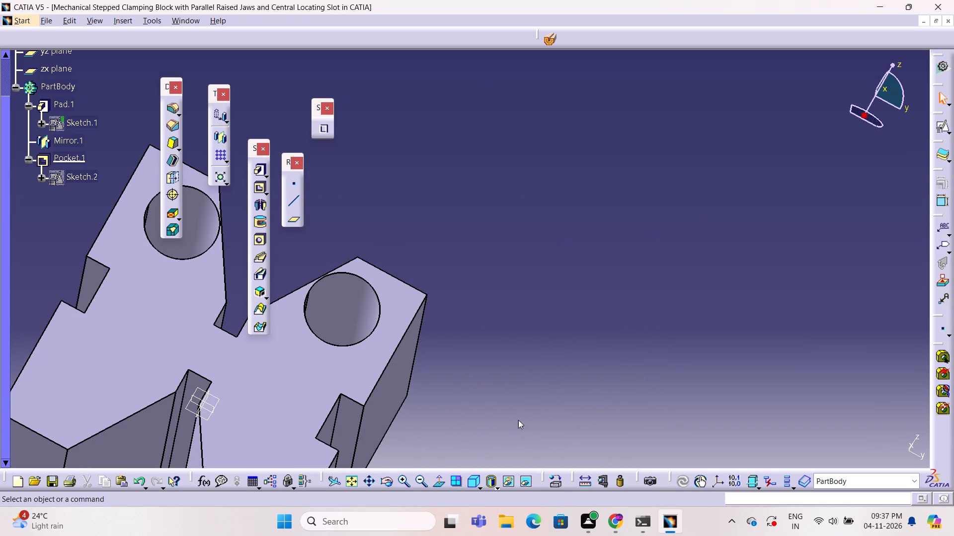
{"action": "left_click", "coordinate": [438, 484]}
{"action": "left_click", "coordinate": [473, 484]}
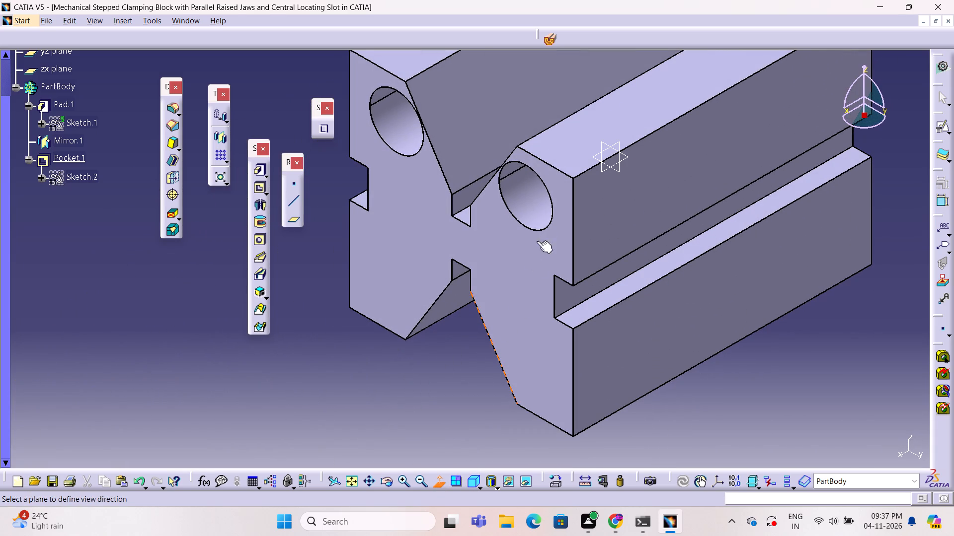
{"action": "left_click", "coordinate": [536, 221]}
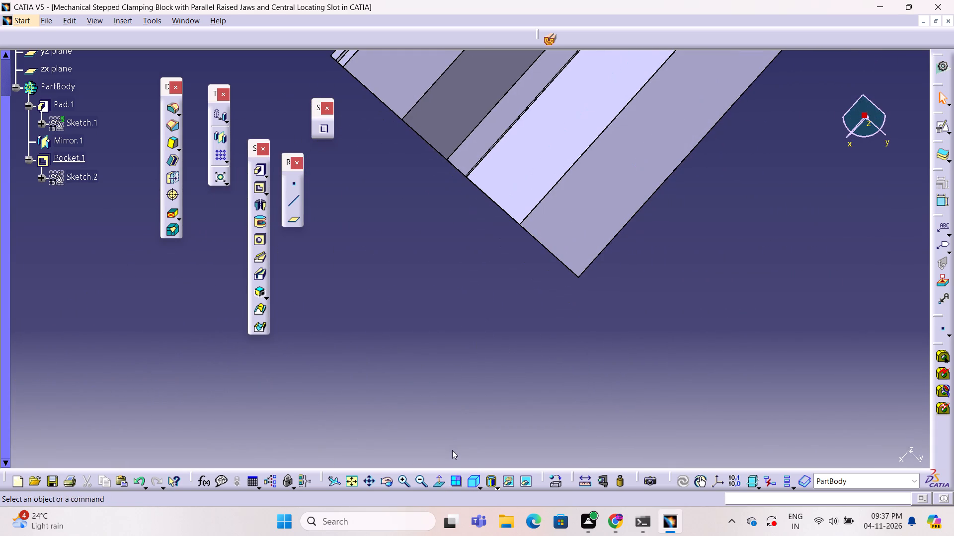
{"action": "left_click", "coordinate": [470, 485]}
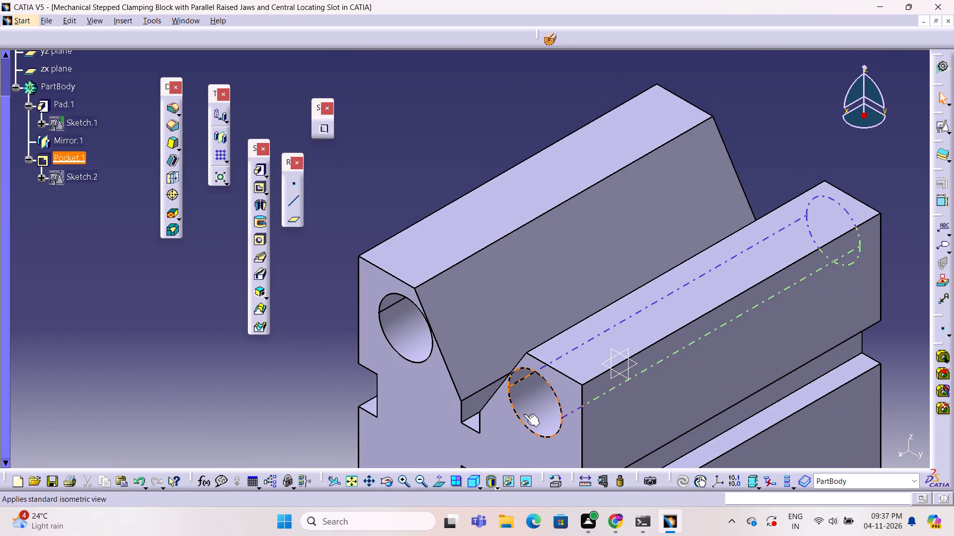
Mirror the jaw-hole pocket about the outer side face of the upper jaw on the positive Y side.
{"action": "left_click", "coordinate": [524, 414]}
{"action": "middle_click_drag", "start_coordinate": [424, 182], "coordinate": [433, 129]}
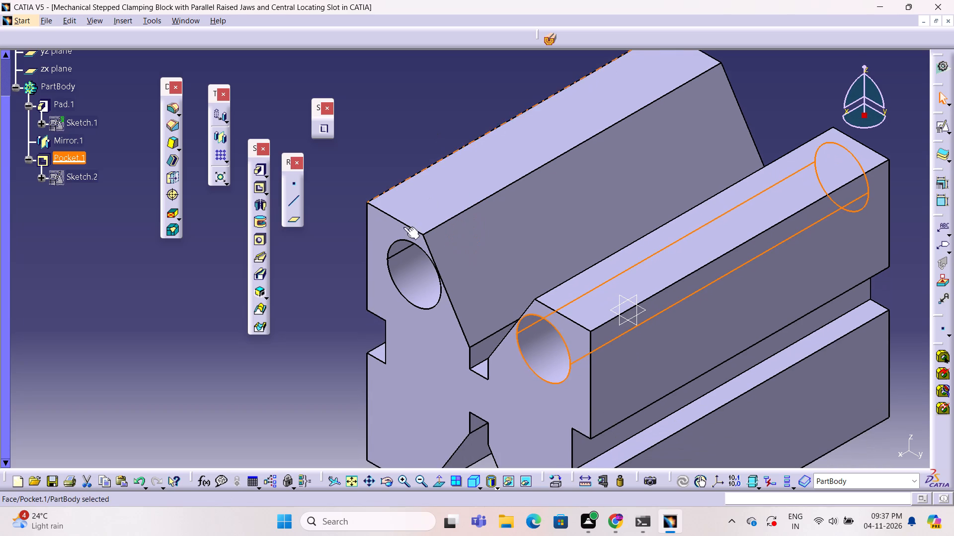
{"action": "left_click", "coordinate": [398, 263]}
{"action": "left_click", "coordinate": [547, 351]}
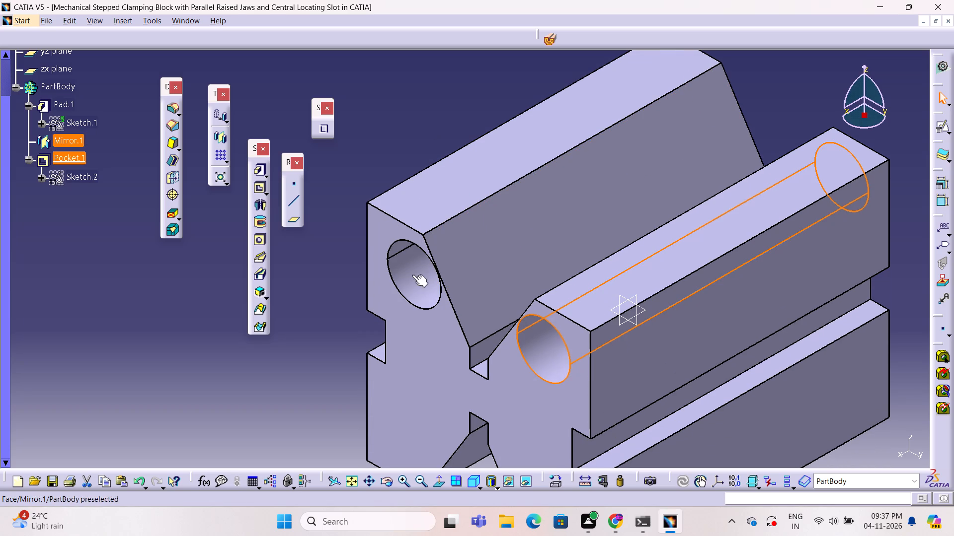
{"action": "left_click", "coordinate": [412, 274], "text": "ctrl"}
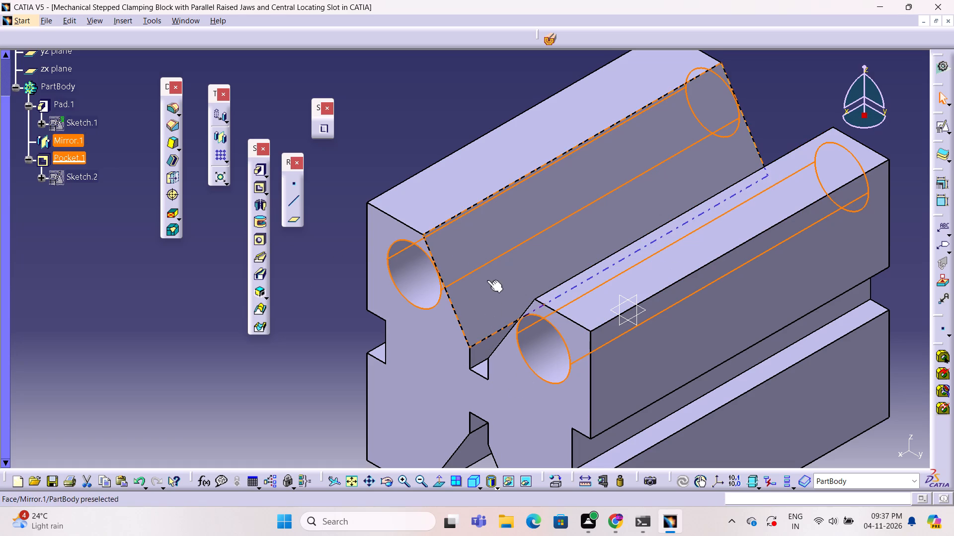
{"action": "middle_click_drag", "start_coordinate": [487, 280], "coordinate": [490, 295], "text": "ctrl"}
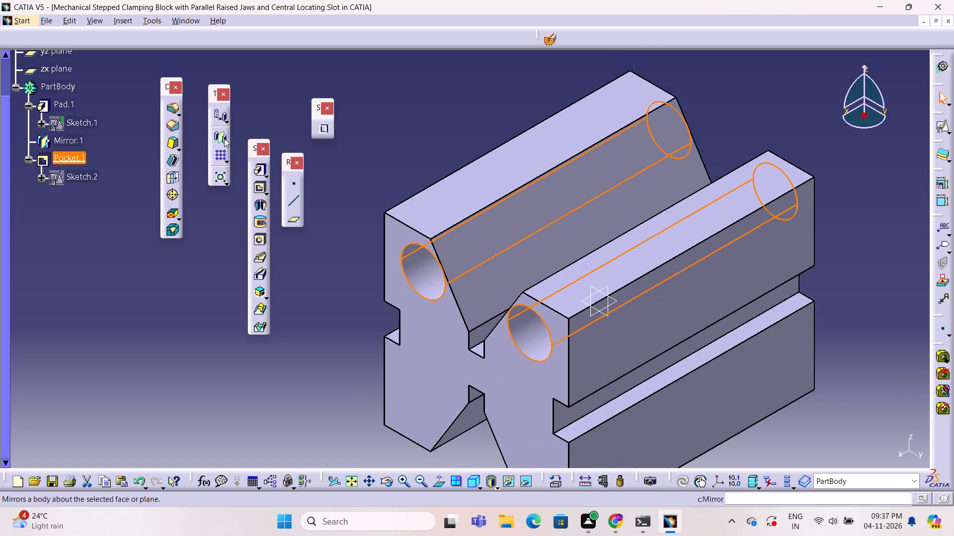
{"action": "left_click", "coordinate": [224, 138]}
{"action": "left_click", "coordinate": [610, 302]}
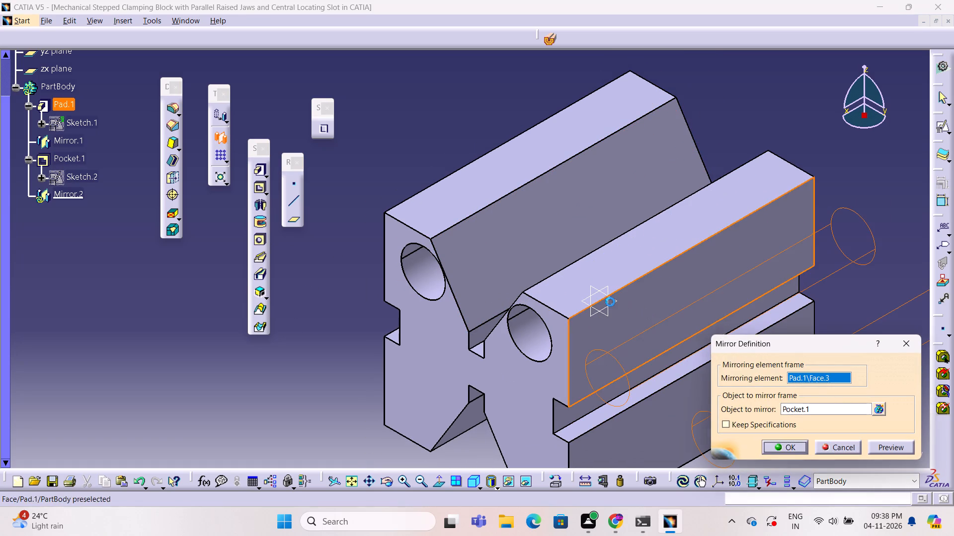
{"action": "left_click", "coordinate": [905, 445]}
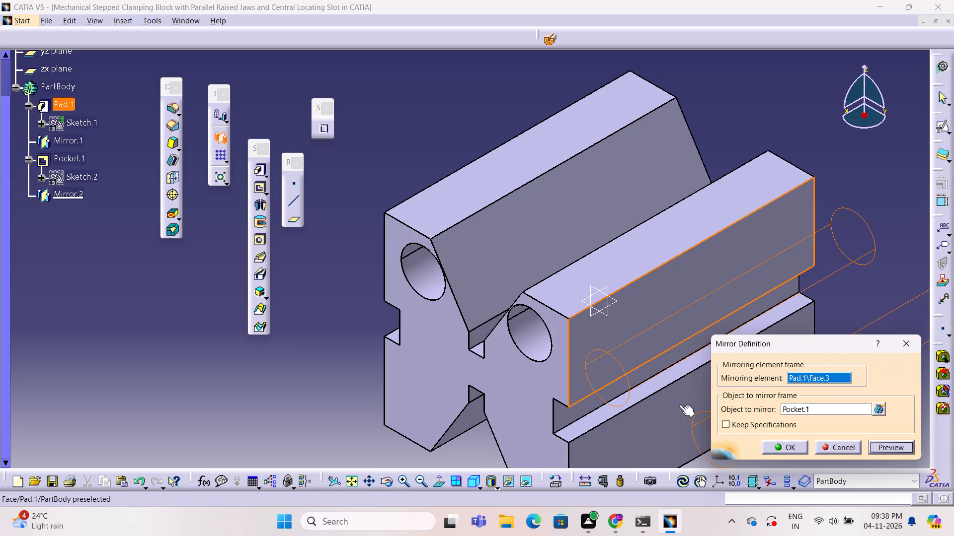
{"action": "left_click", "coordinate": [786, 445]}
Mirror the jaw-hole pocket about the xy plane onto the lower jaws.
{"action": "middle_click_drag", "start_coordinate": [590, 252], "coordinate": [605, 263], "text": "ctrl"}
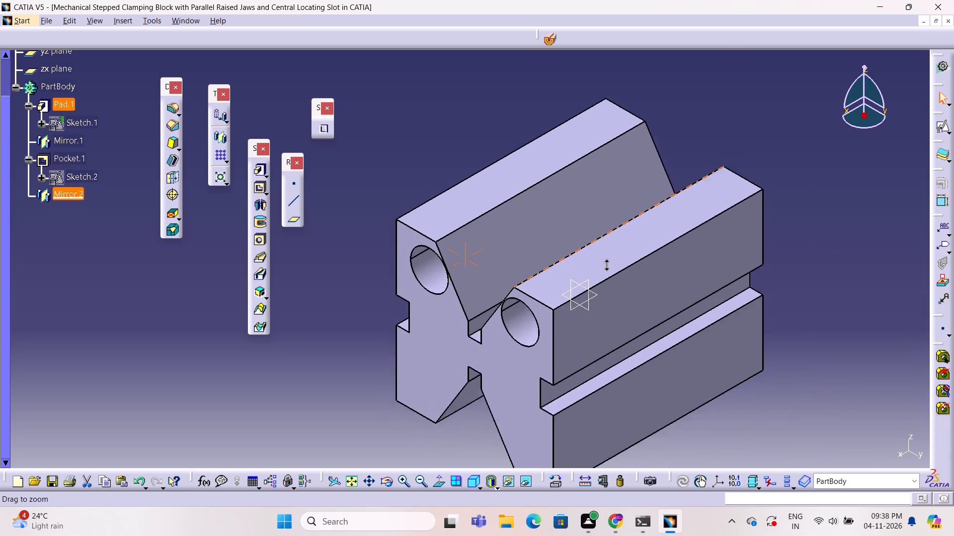
{"action": "middle_click_drag", "start_coordinate": [605, 263], "coordinate": [615, 251], "text": "ctrl"}
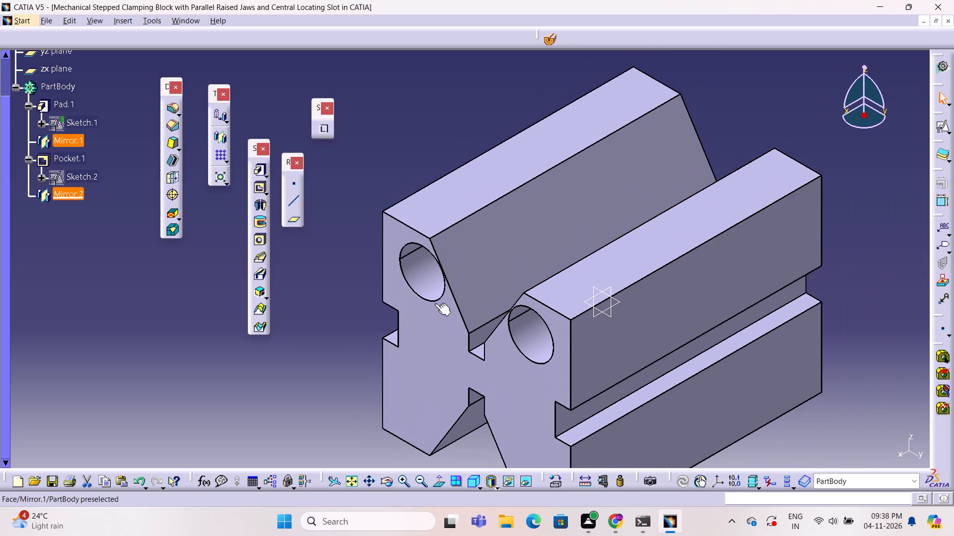
{"action": "left_click", "coordinate": [541, 324]}
{"action": "left_click", "coordinate": [418, 268]}
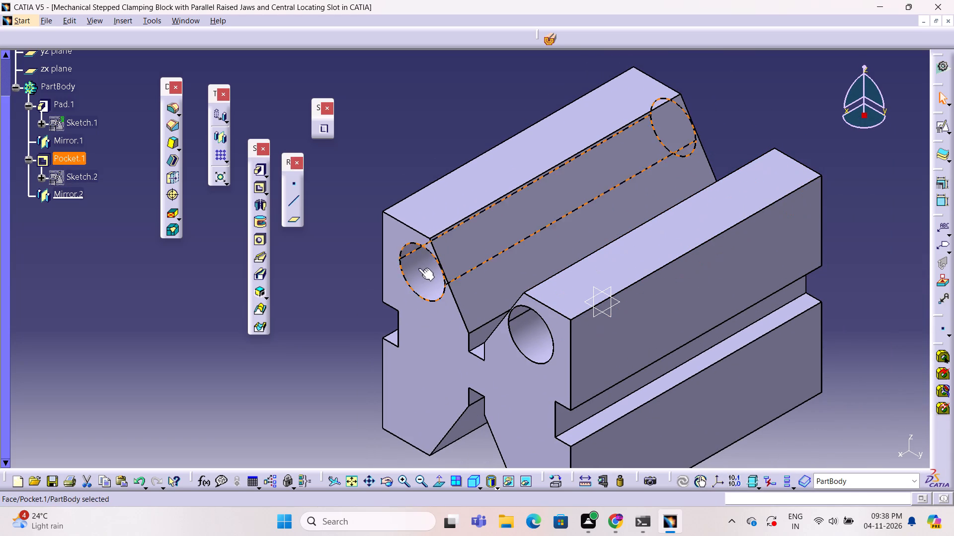
{"action": "left_click", "coordinate": [525, 331], "text": "ctrl"}
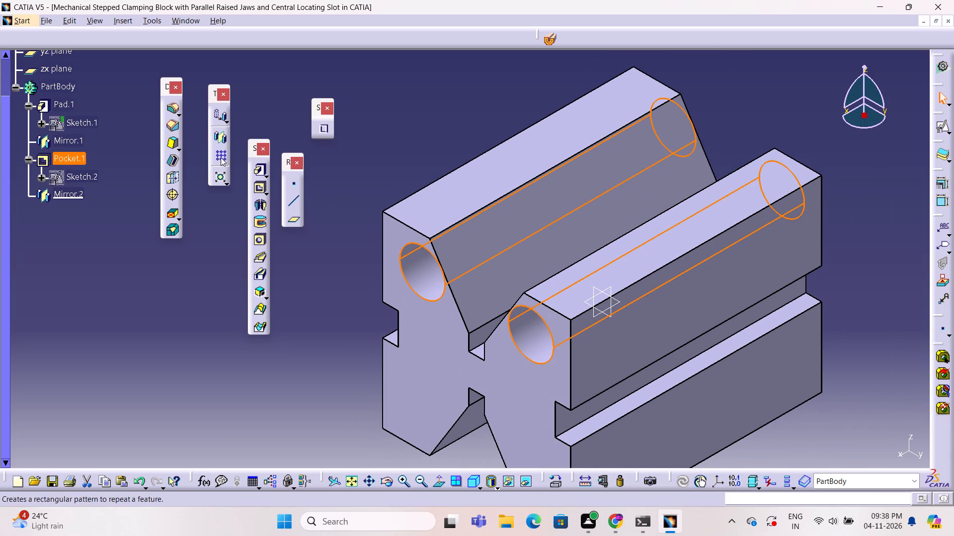
{"action": "left_click", "coordinate": [224, 141]}
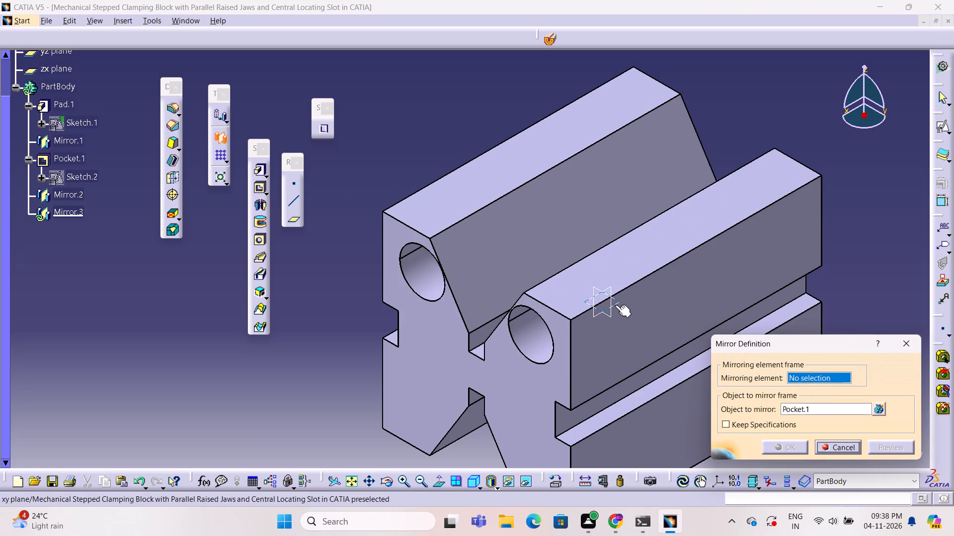
{"action": "left_click", "coordinate": [616, 300]}
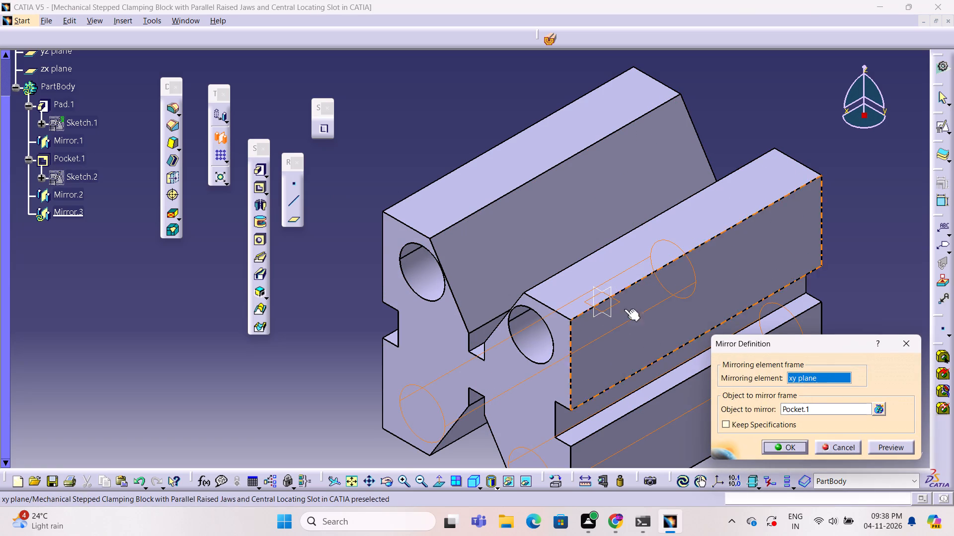
{"action": "left_click", "coordinate": [879, 444]}
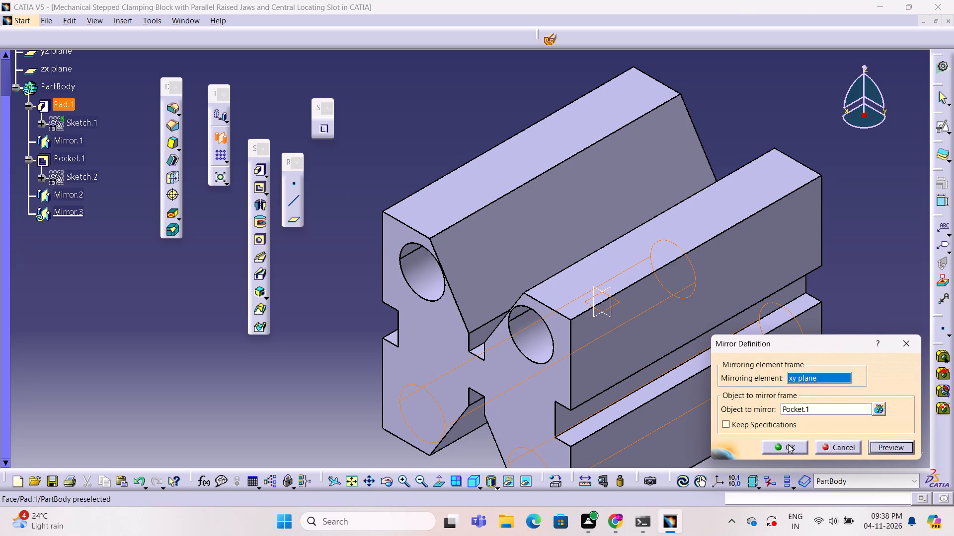
{"action": "left_click", "coordinate": [788, 446]}
Examine the upper and lower jaw holes on the end face from several angles.
{"action": "left_click", "coordinate": [426, 157]}
{"action": "middle_click_drag", "start_coordinate": [426, 157], "coordinate": [478, 148], "text": "ctrl"}
{"action": "right_click_drag", "start_coordinate": [426, 157], "coordinate": [478, 148], "text": "ctrl"}
{"action": "right_click", "coordinate": [478, 148]}
{"action": "middle_click_drag", "start_coordinate": [448, 121], "coordinate": [441, 148], "text": "ctrl"}
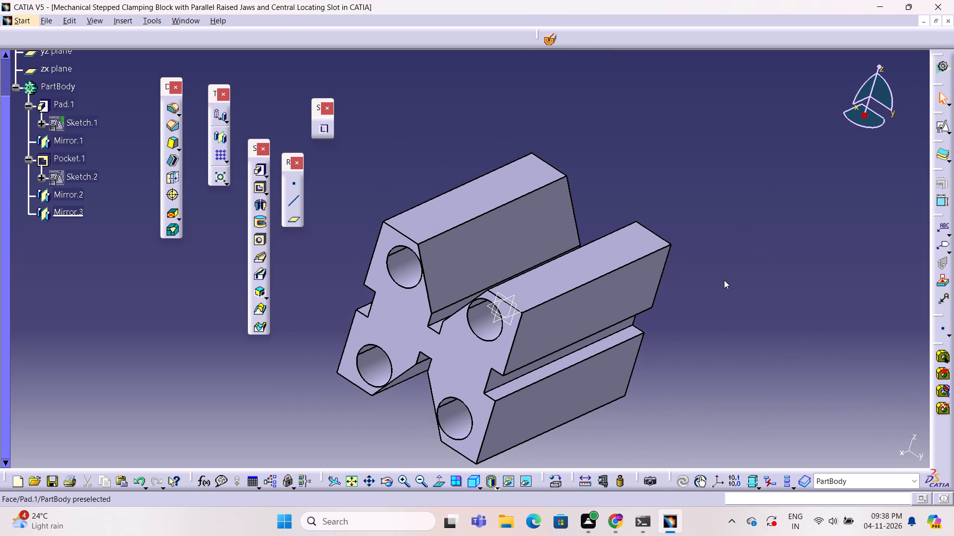
{"action": "left_click", "coordinate": [723, 278]}
{"action": "middle_click_drag", "start_coordinate": [692, 271], "coordinate": [712, 225]}
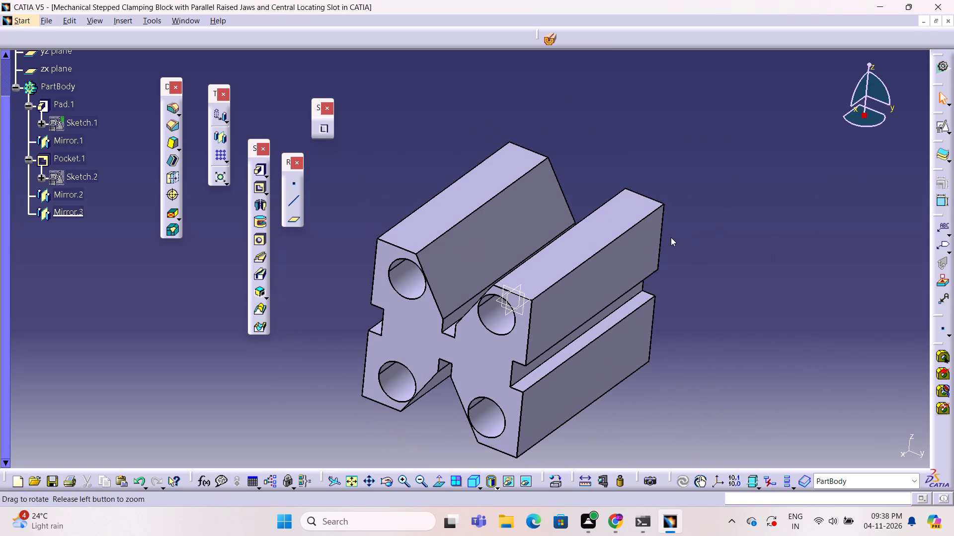
{"action": "left_click", "coordinate": [408, 181]}
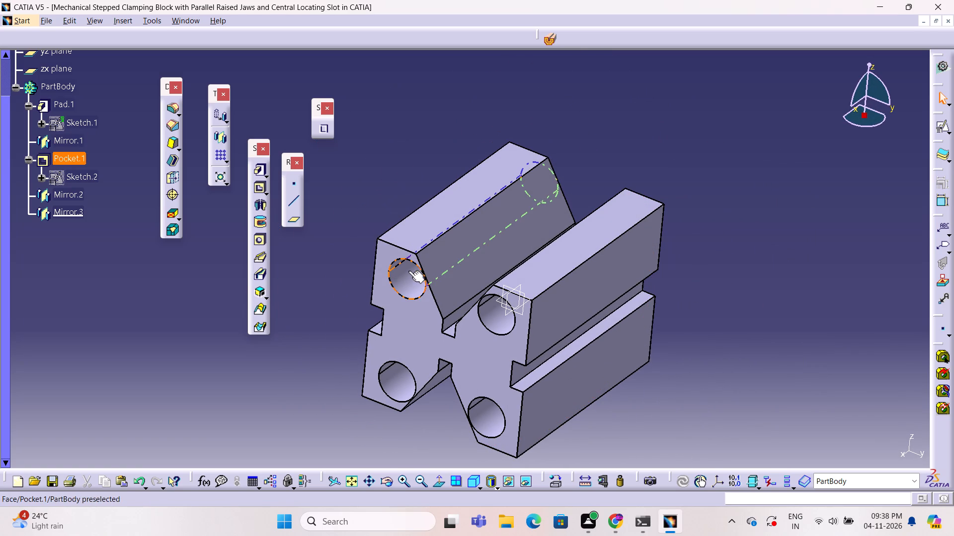
{"action": "left_click", "coordinate": [491, 315]}
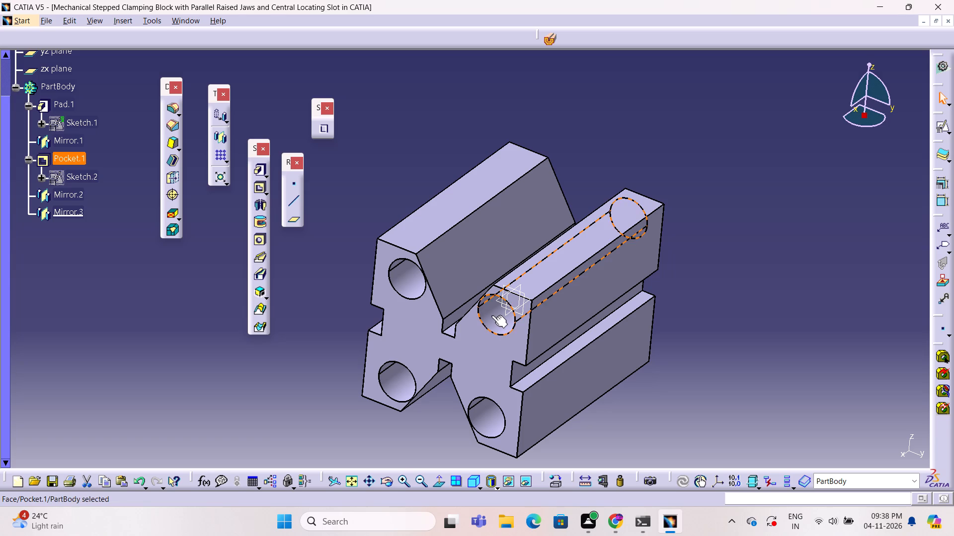
{"action": "left_click", "coordinate": [391, 189]}
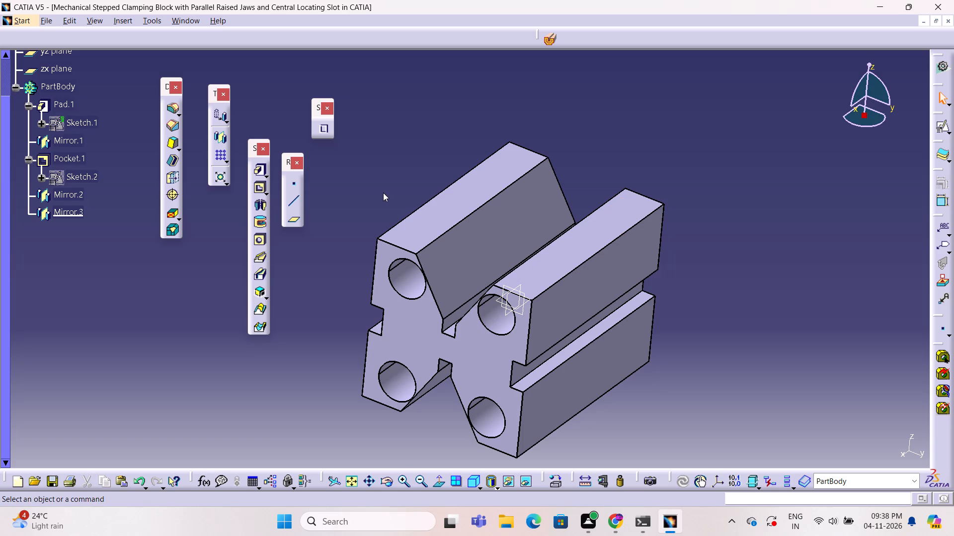
{"action": "left_click", "coordinate": [383, 193]}
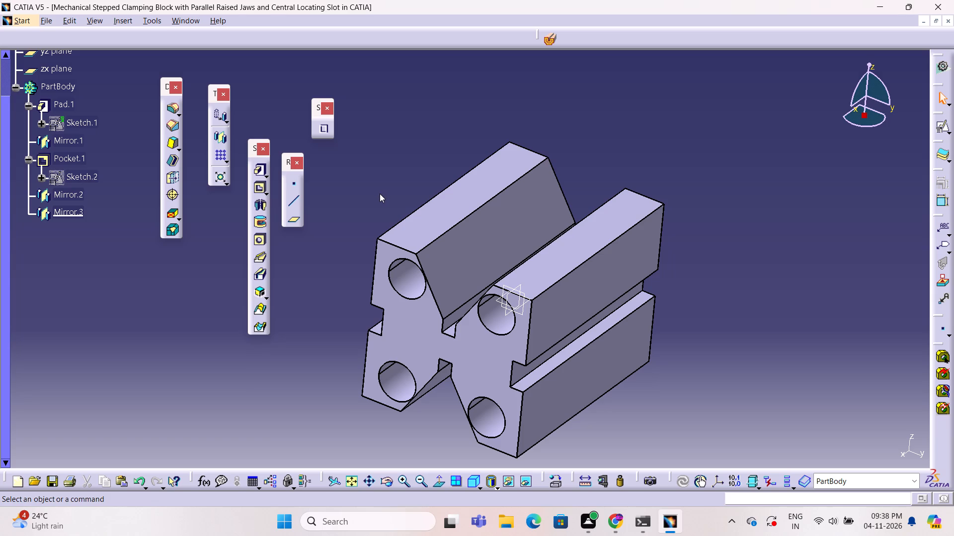
{"action": "left_click", "coordinate": [379, 194]}
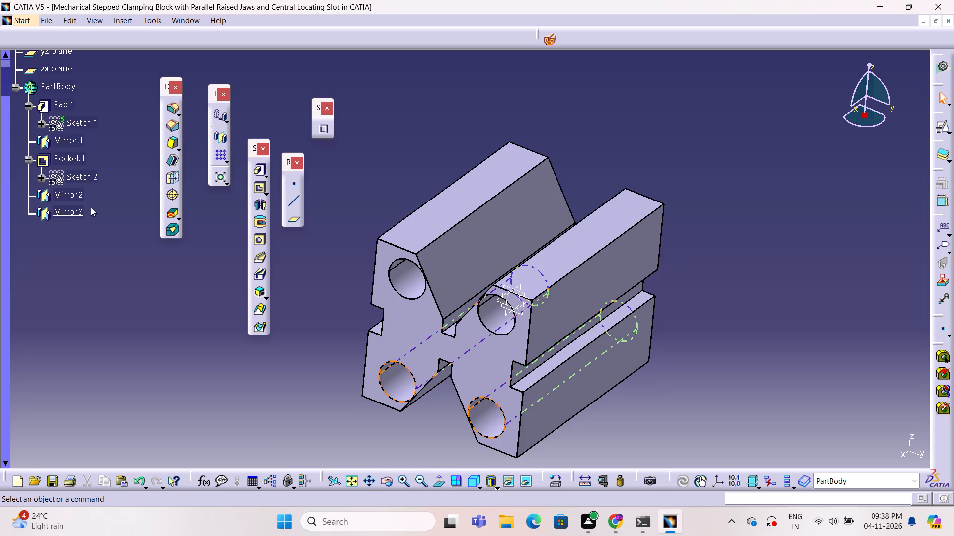
In the pocket's sketch, add a small circle below the negative-side jaw hole, centred at about H -17.3 mm, V 1.7 mm.
{"action": "double_click", "coordinate": [83, 179]}
{"action": "middle_click", "coordinate": [587, 351]}
{"action": "middle_click_drag", "start_coordinate": [587, 348], "coordinate": [612, 285]}
{"action": "middle_click", "coordinate": [612, 285]}
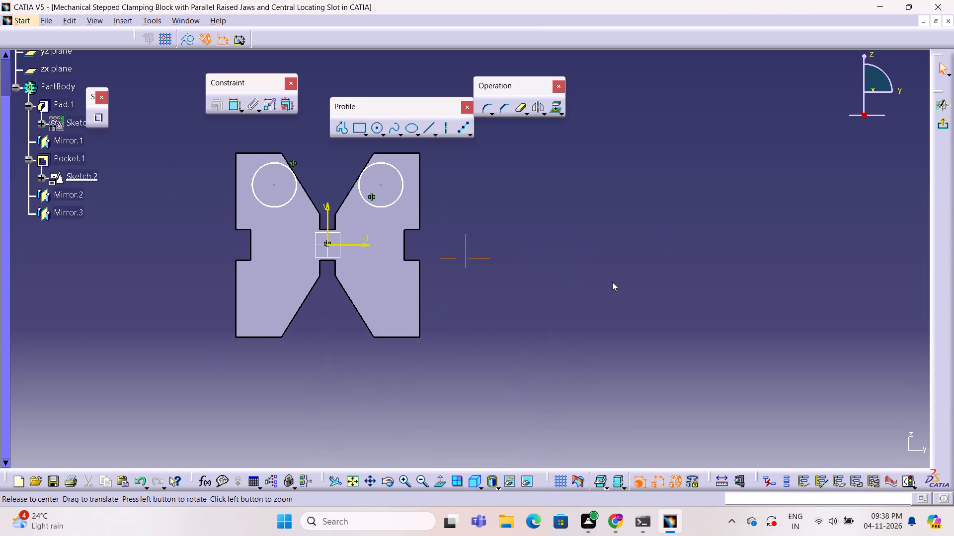
{"action": "left_click", "coordinate": [372, 127]}
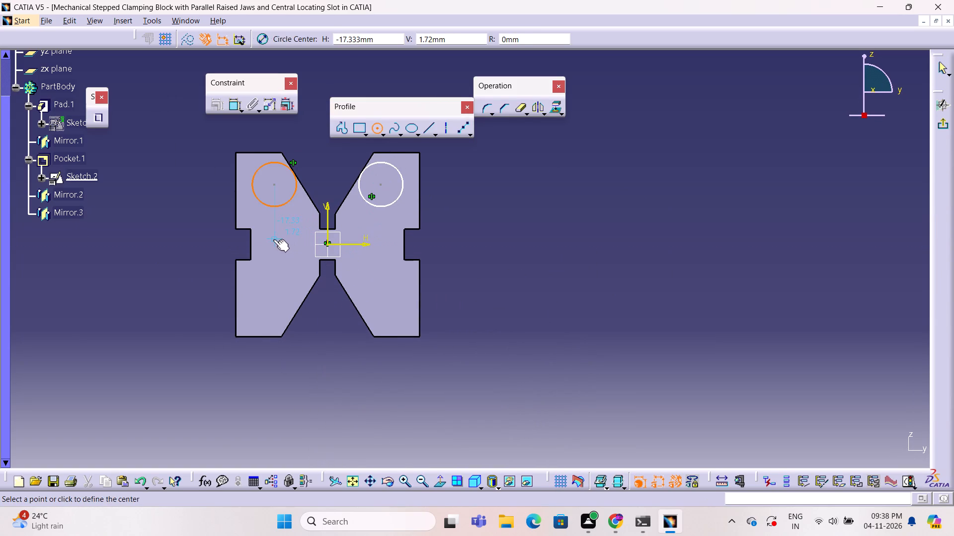
{"action": "left_click", "coordinate": [273, 239]}
{"action": "left_click", "coordinate": [281, 248]}
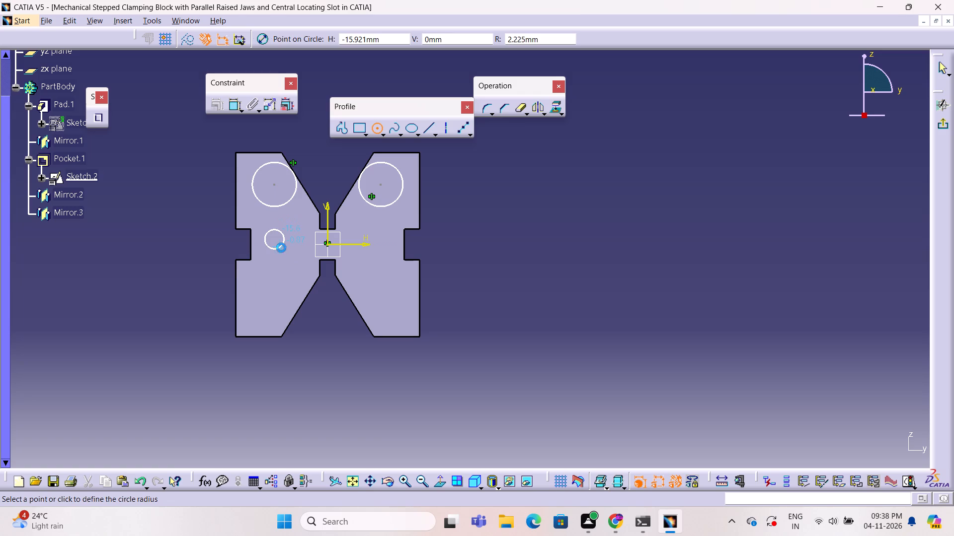
{"action": "left_click", "coordinate": [707, 238]}
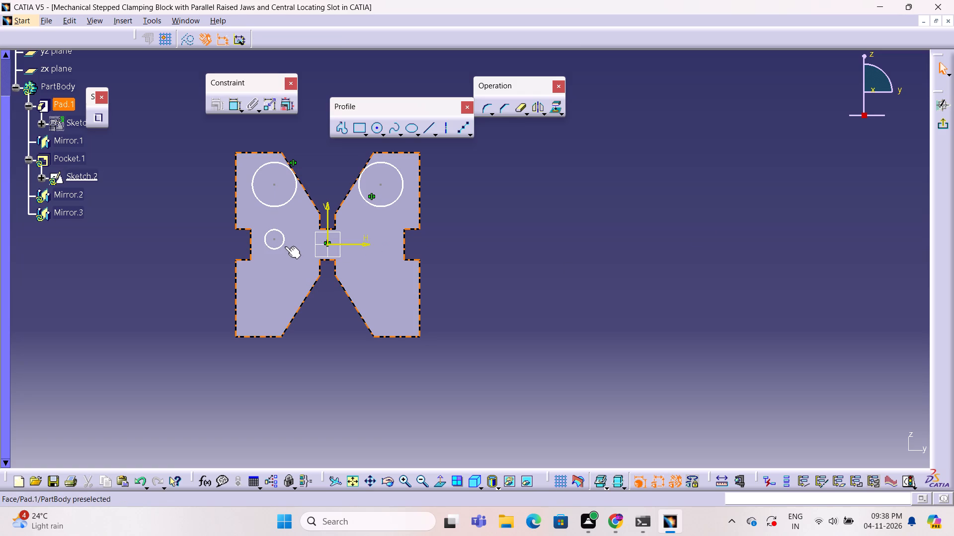
Mirror the small circle about the vertical sketch axis and finish the sketch to update the pocket.
{"action": "left_click", "coordinate": [284, 245]}
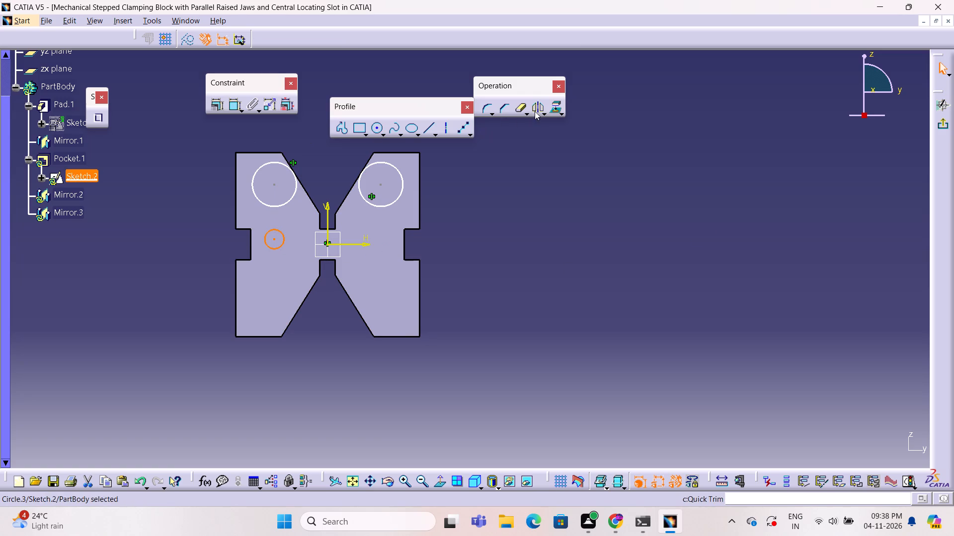
{"action": "left_click", "coordinate": [535, 110]}
{"action": "left_click", "coordinate": [326, 205]}
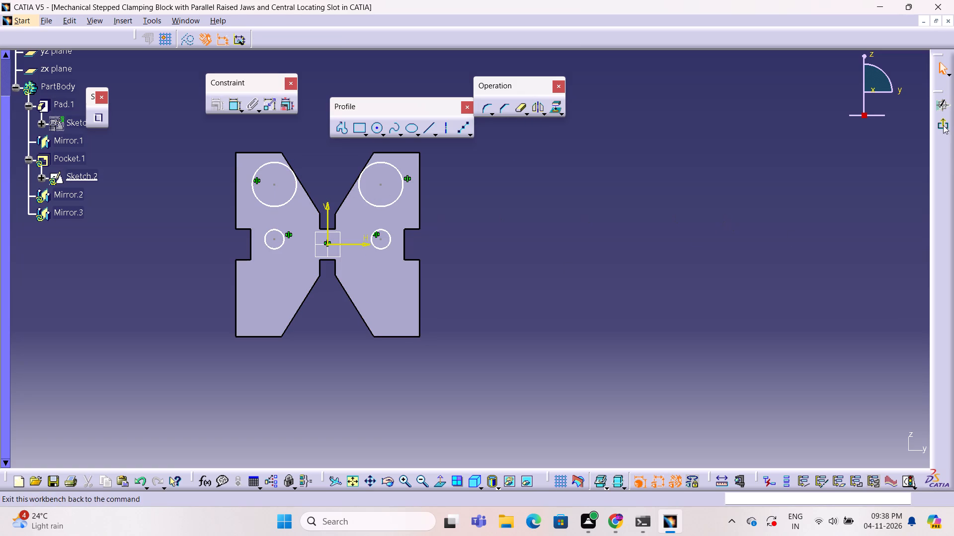
{"action": "left_click", "coordinate": [942, 125]}
{"action": "left_click", "coordinate": [507, 296]}
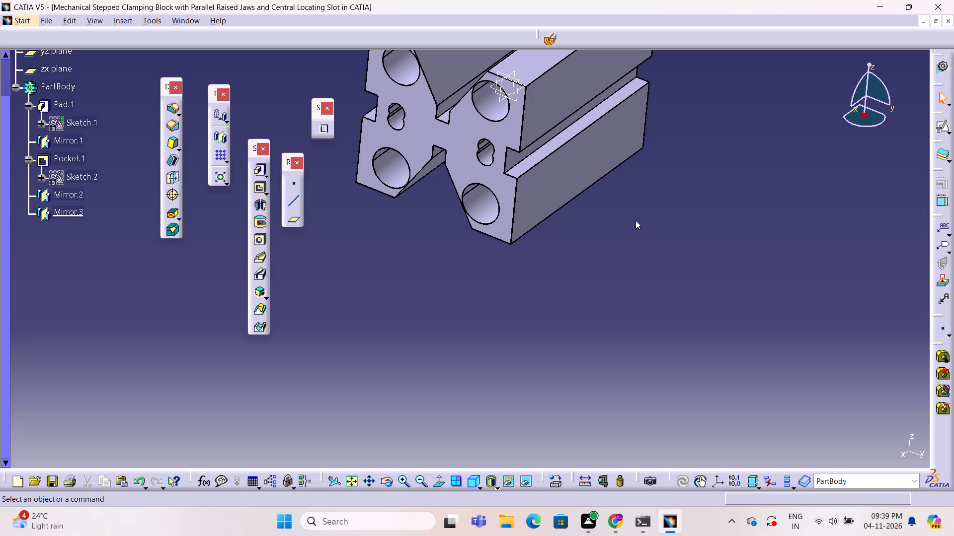
Examine the small openings between the upper and lower jaw holes on the end face.
{"action": "middle_click_drag", "start_coordinate": [636, 220], "coordinate": [641, 263]}
{"action": "right_click_drag", "start_coordinate": [636, 220], "coordinate": [641, 263]}
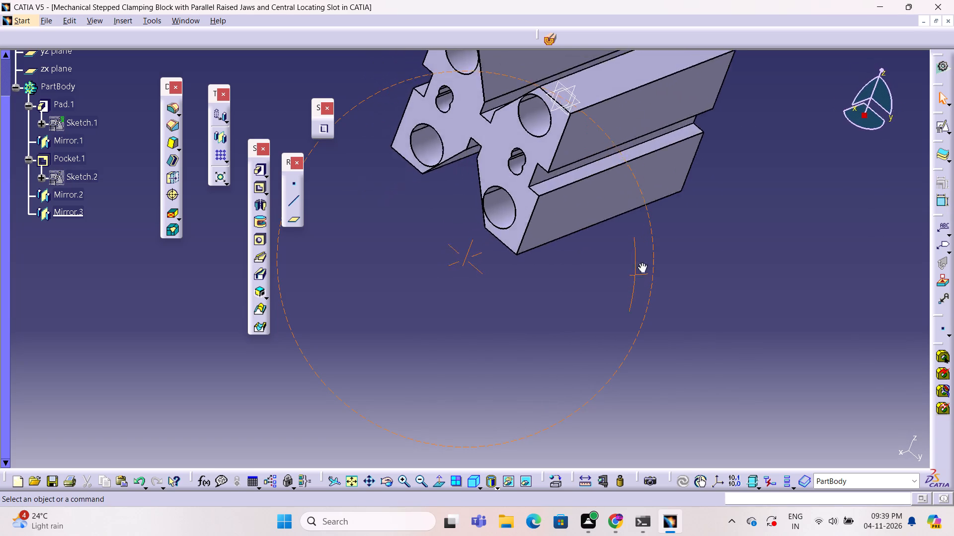
{"action": "middle_click_drag", "start_coordinate": [641, 263], "coordinate": [651, 249]}
{"action": "right_click_drag", "start_coordinate": [641, 263], "coordinate": [651, 249]}
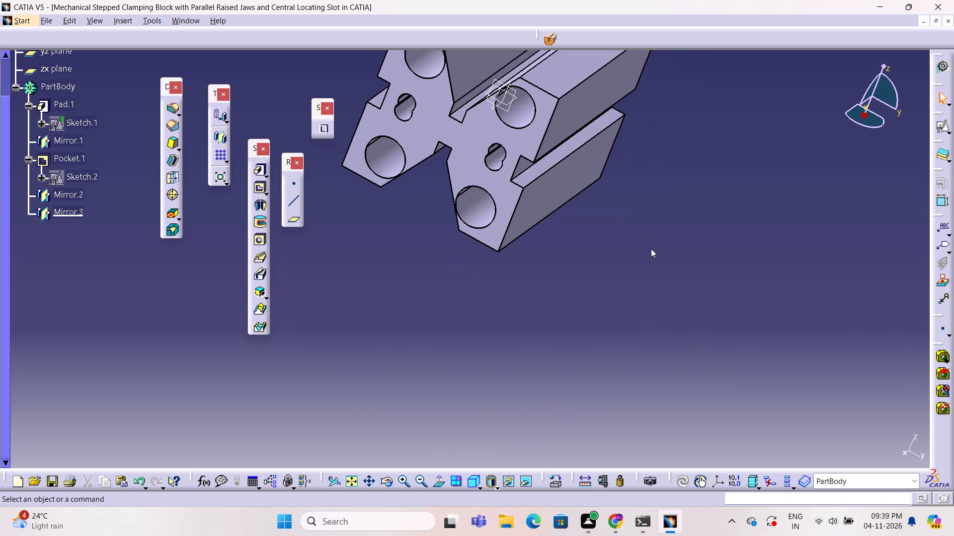
{"action": "right_click_drag", "start_coordinate": [651, 249], "coordinate": [652, 241]}
{"action": "right_click", "coordinate": [652, 241]}
{"action": "right_click", "coordinate": [652, 241]}
{"action": "left_click", "coordinate": [645, 249]}
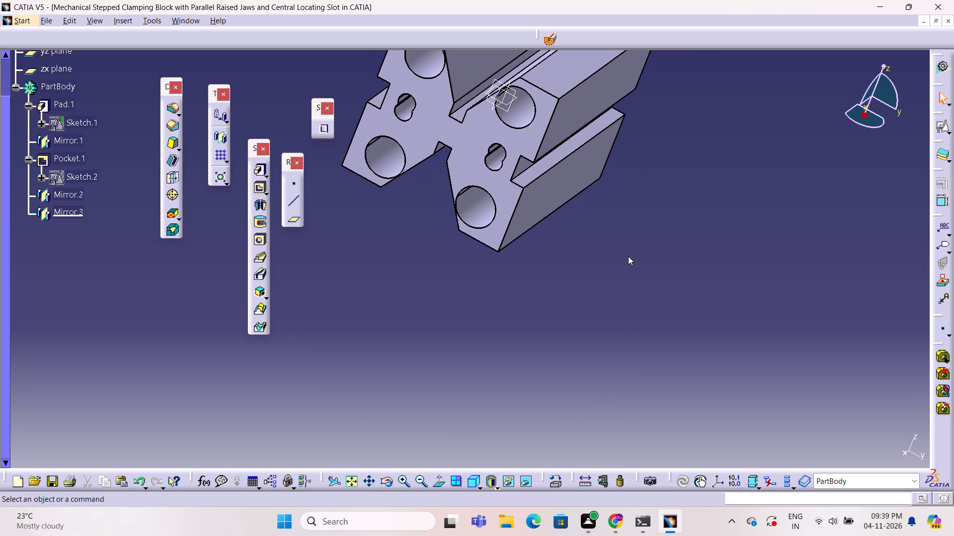
{"action": "left_click", "coordinate": [627, 259]}
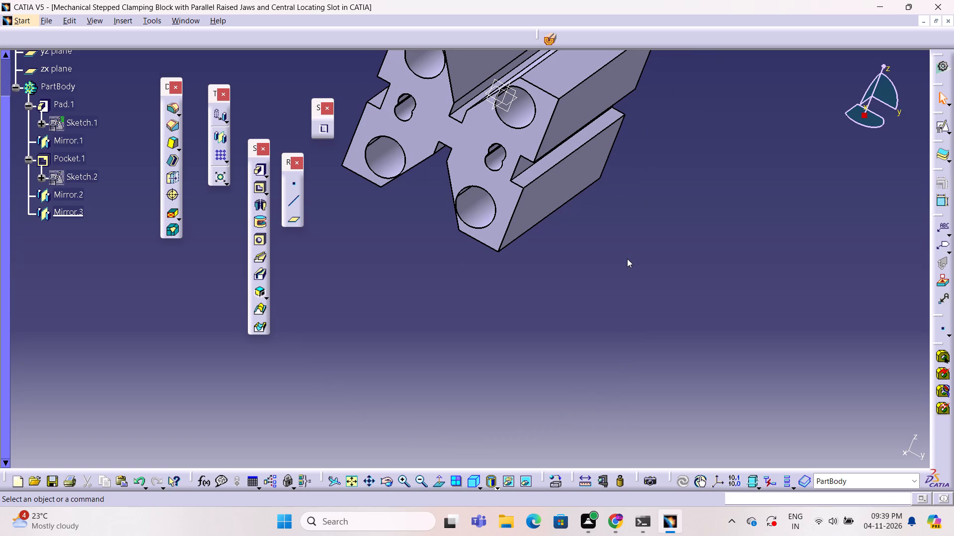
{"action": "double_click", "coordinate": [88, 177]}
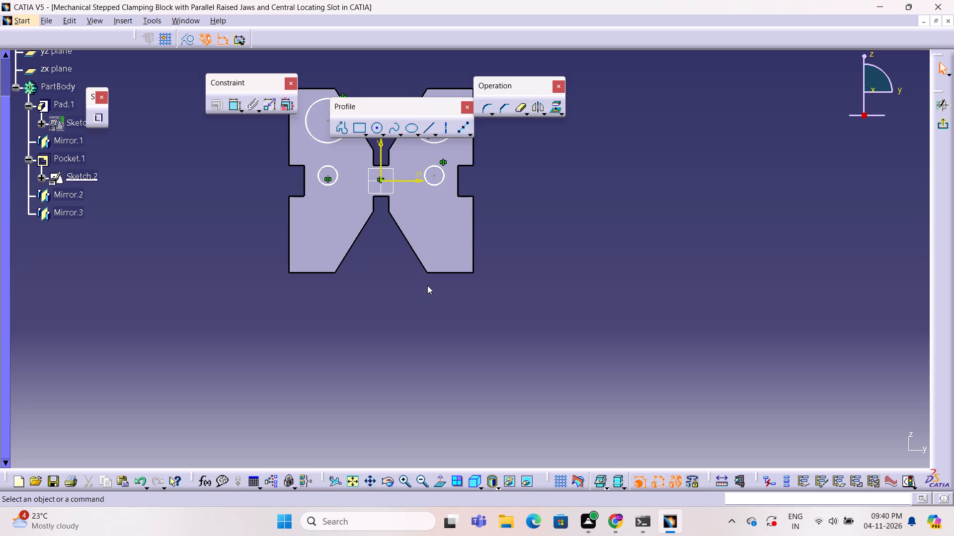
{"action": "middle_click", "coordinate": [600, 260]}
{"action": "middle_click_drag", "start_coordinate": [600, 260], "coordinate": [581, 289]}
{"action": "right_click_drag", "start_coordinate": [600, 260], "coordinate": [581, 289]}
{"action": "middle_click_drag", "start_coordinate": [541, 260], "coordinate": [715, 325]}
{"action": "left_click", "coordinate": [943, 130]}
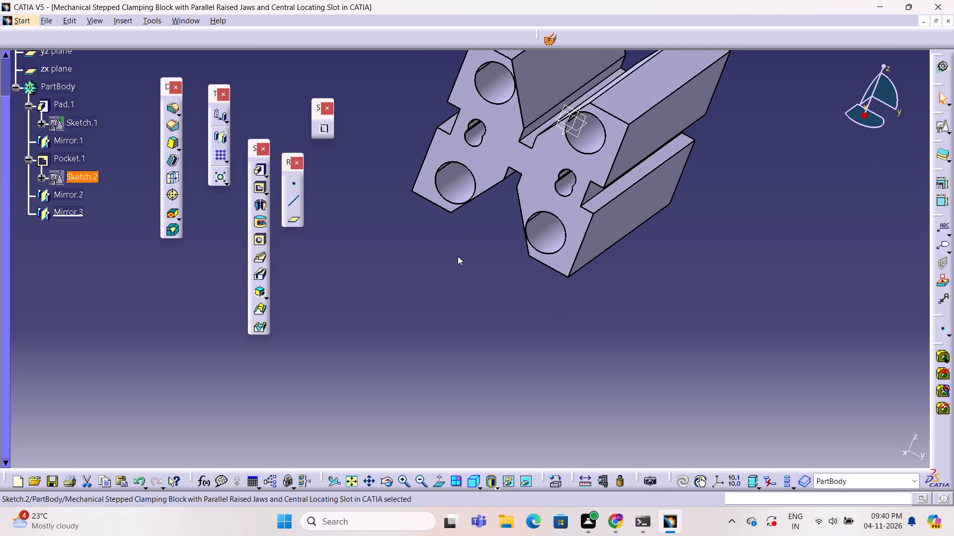
In the pocket's sketch, add a larger circle directly below the negative-side small circle and finish the sketch to update the pocket.
{"action": "double_click", "coordinate": [93, 178]}
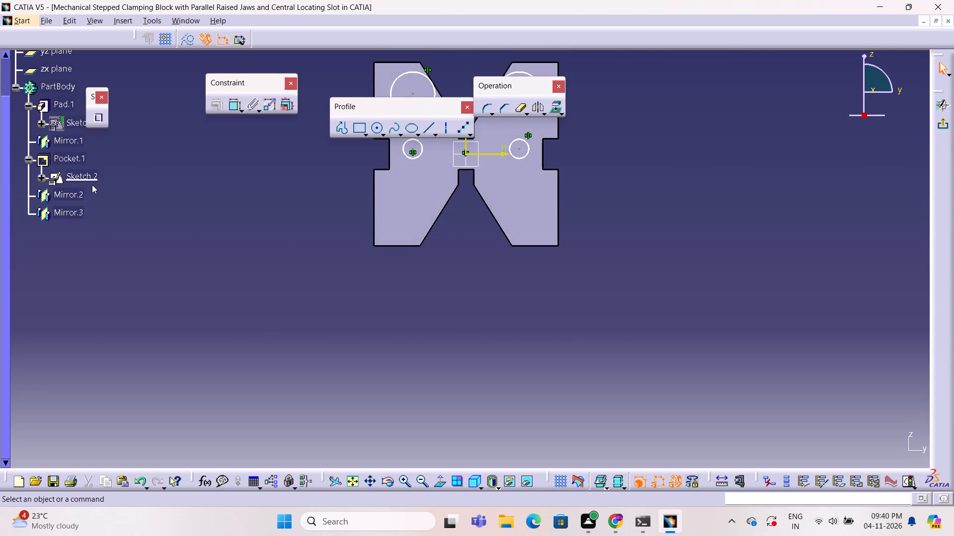
{"action": "middle_click_drag", "start_coordinate": [440, 281], "coordinate": [433, 330]}
{"action": "left_click", "coordinate": [380, 131]}
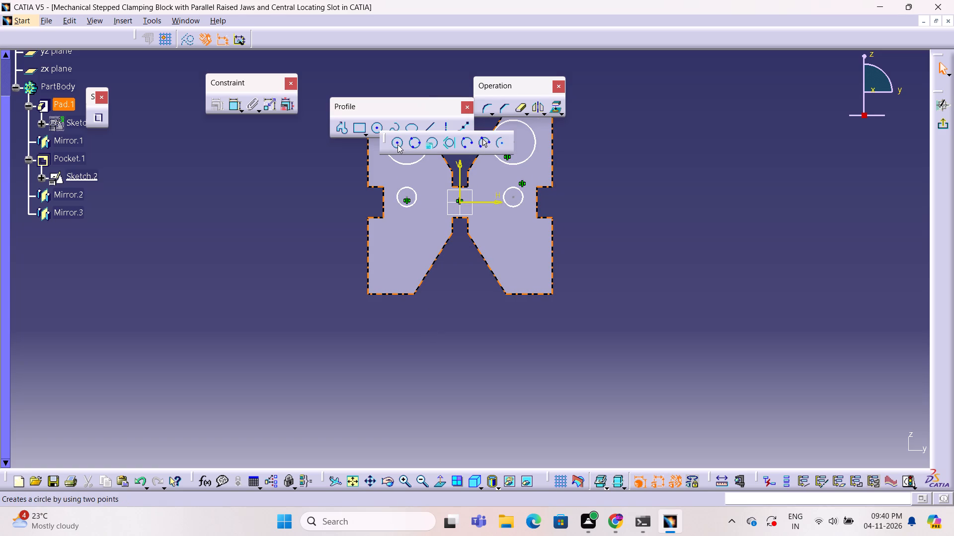
{"action": "left_click", "coordinate": [397, 144]}
{"action": "left_click", "coordinate": [405, 236]}
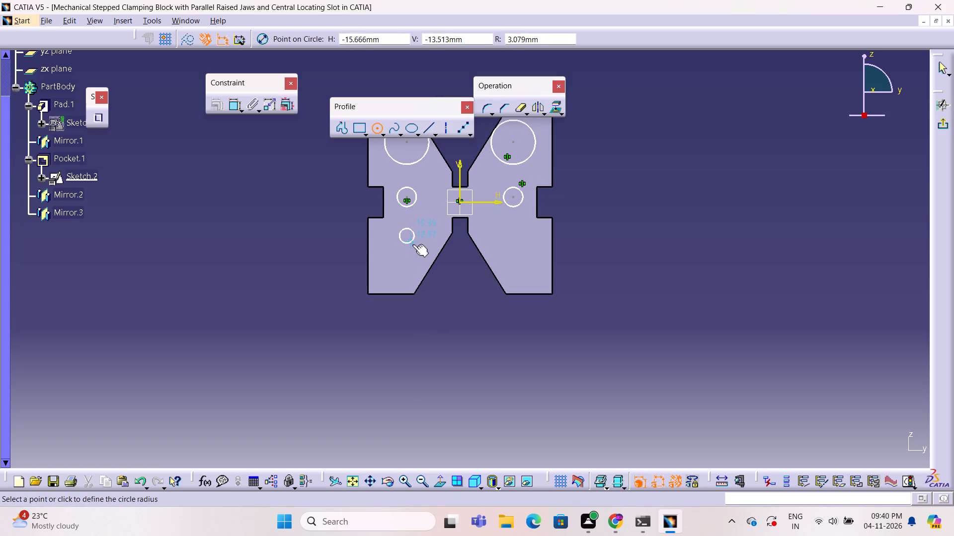
{"action": "left_click", "coordinate": [418, 253]}
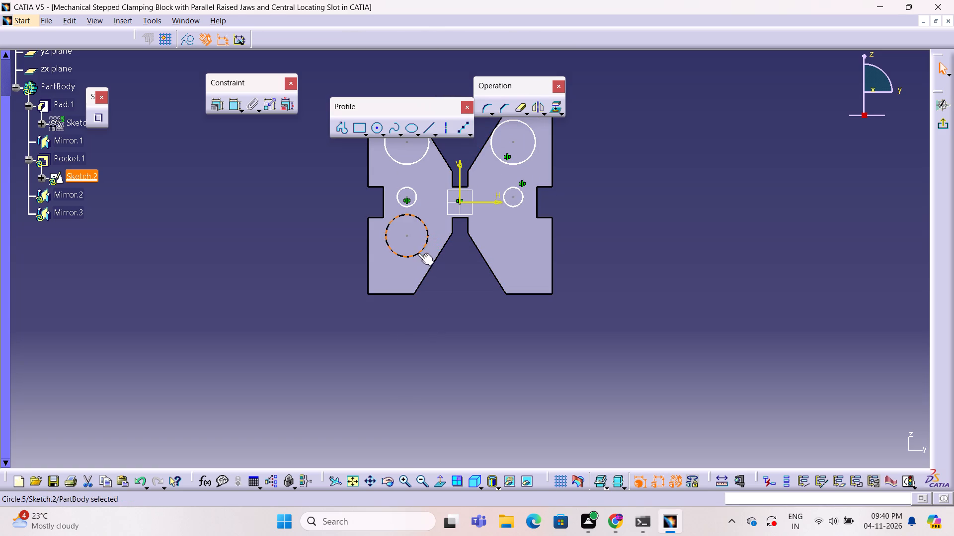
{"action": "left_click", "coordinate": [621, 212]}
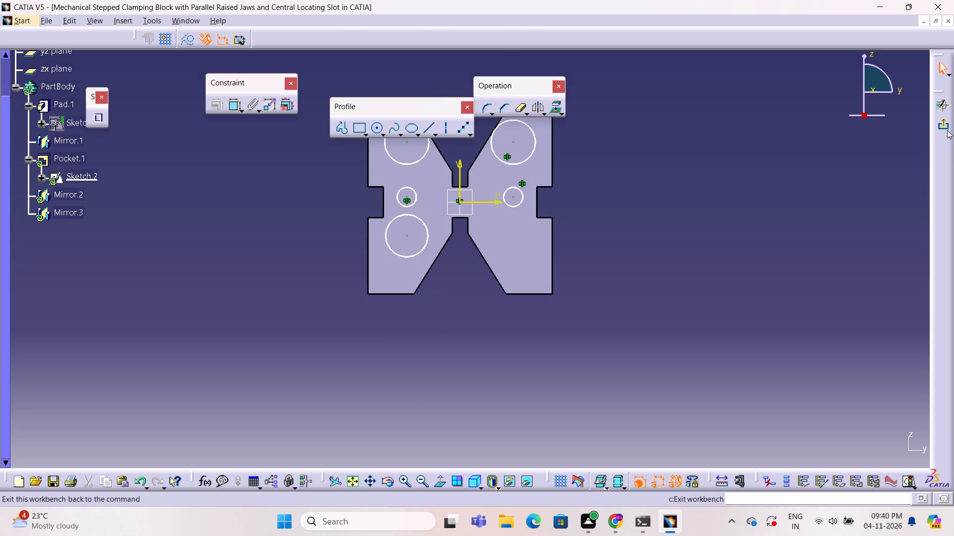
{"action": "left_click", "coordinate": [945, 127]}
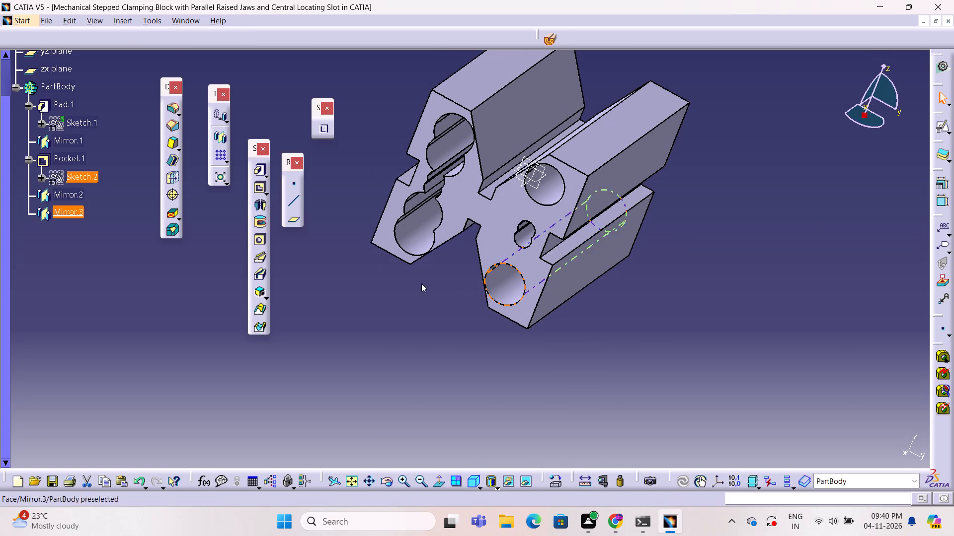
Mirror the new large circle about the vertical sketch axis in the pocket's sketch and finish the sketch.
{"action": "double_click", "coordinate": [90, 173]}
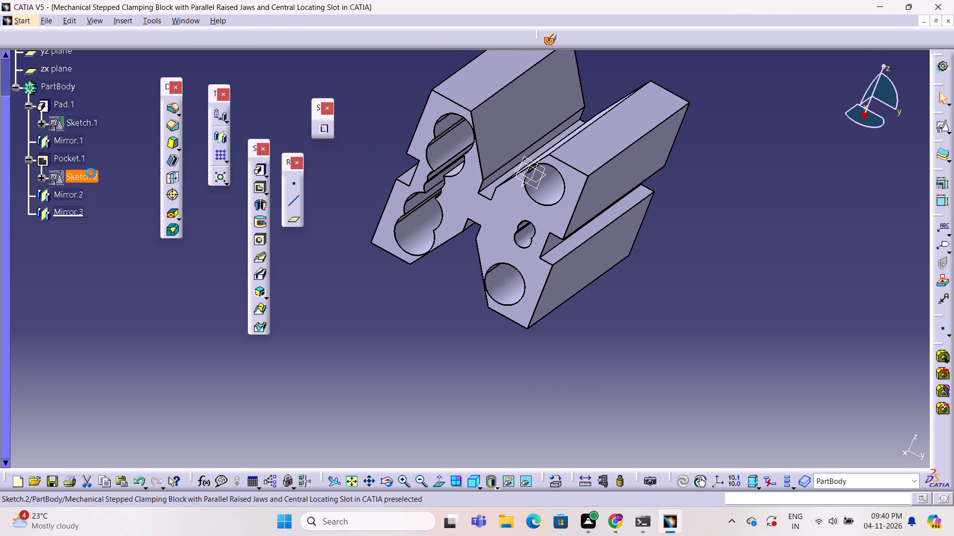
{"action": "left_click", "coordinate": [425, 225]}
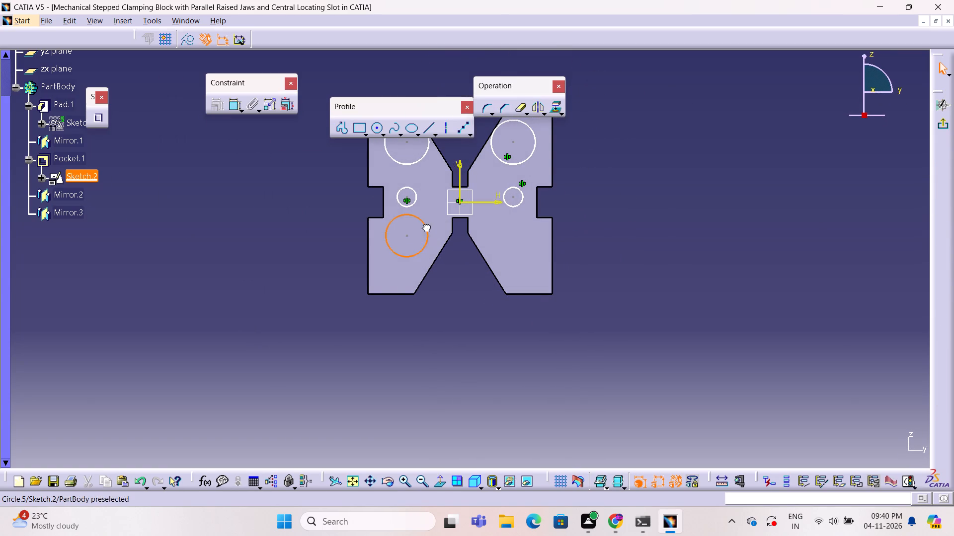
{"action": "left_click", "coordinate": [539, 106]}
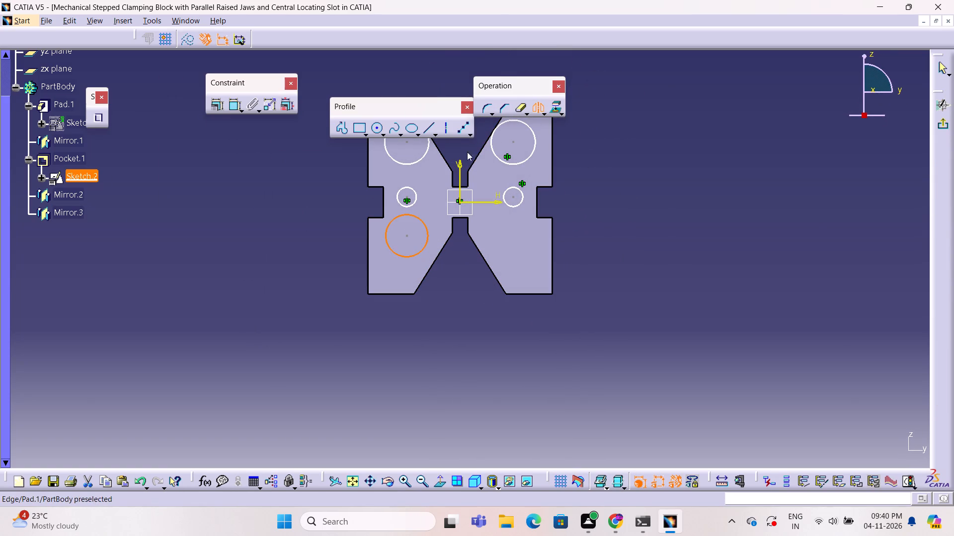
{"action": "left_click", "coordinate": [461, 164]}
{"action": "left_click", "coordinate": [945, 128]}
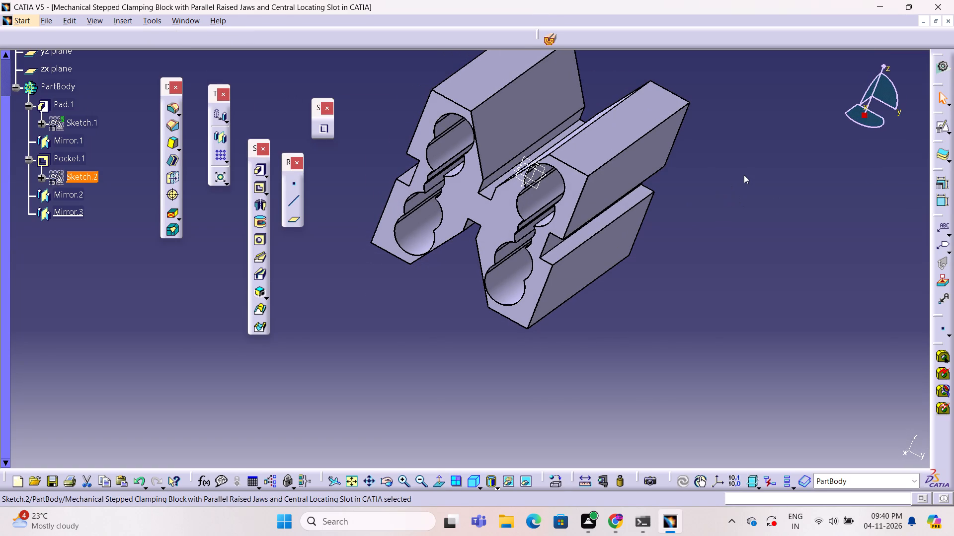
In the pocket's sketch, draw a small circle of about 2.4 mm radius below the negative-side lower large circle.
{"action": "left_click_drag", "start_coordinate": [740, 176], "coordinate": [724, 164]}
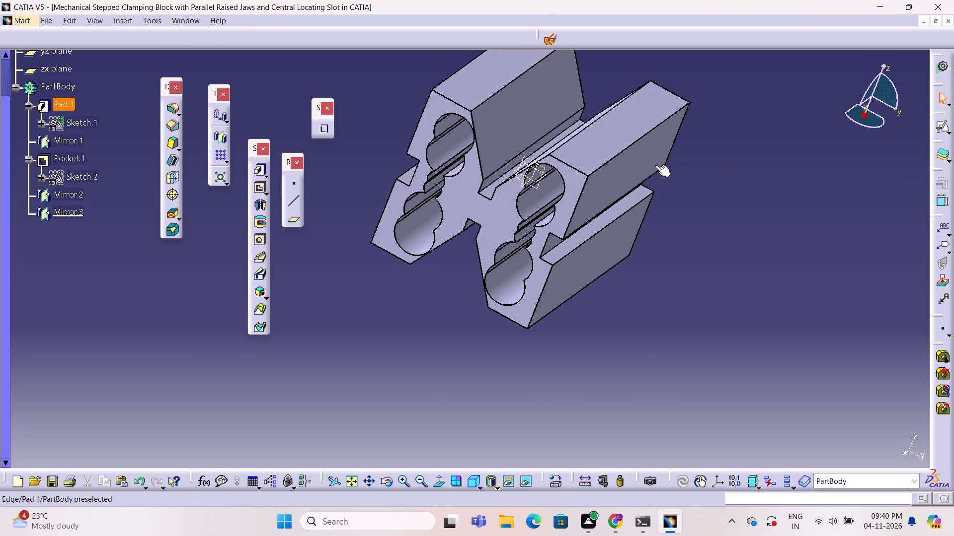
{"action": "middle_click_drag", "start_coordinate": [409, 278], "coordinate": [525, 235]}
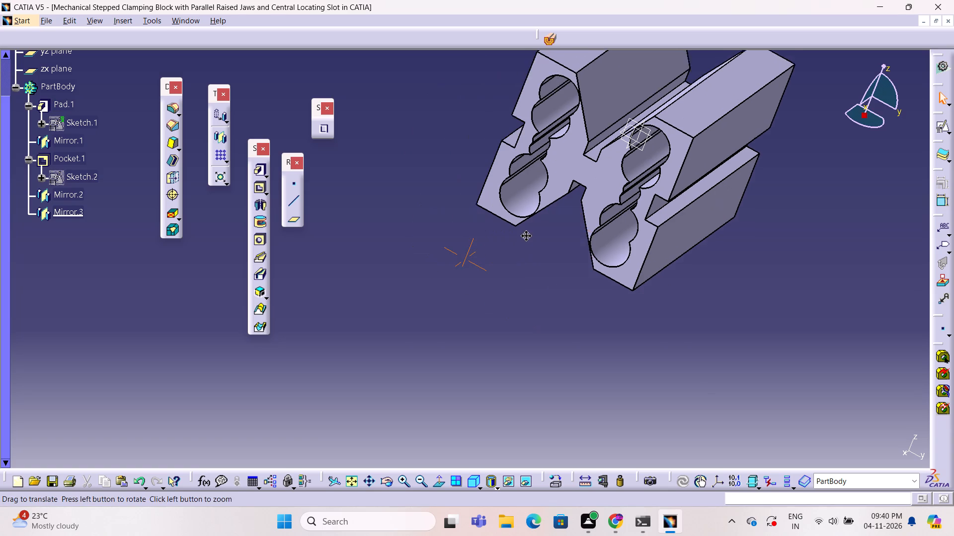
{"action": "middle_click_drag", "start_coordinate": [525, 235], "coordinate": [575, 215]}
{"action": "right_click_drag", "start_coordinate": [477, 257], "coordinate": [575, 215]}
{"action": "left_click", "coordinate": [704, 275]}
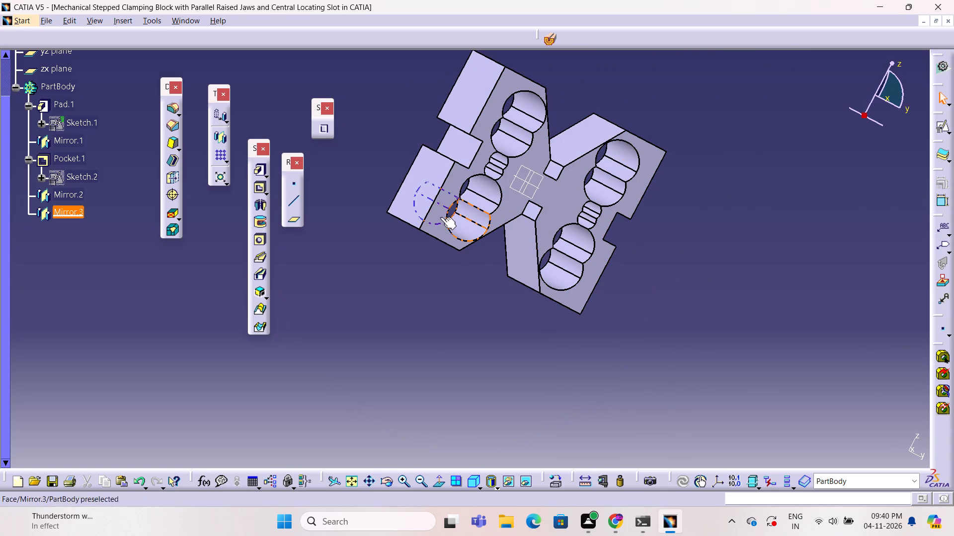
{"action": "double_click", "coordinate": [92, 174]}
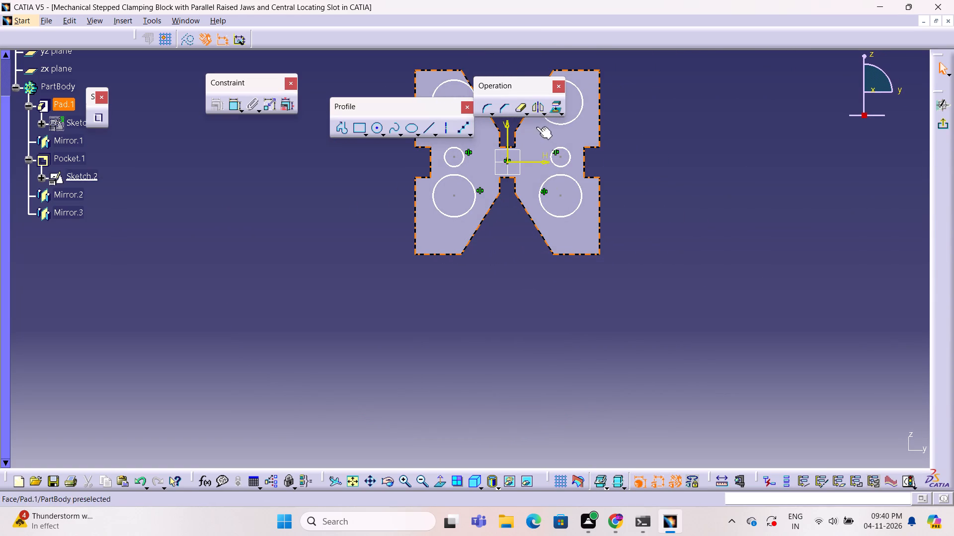
{"action": "left_click", "coordinate": [375, 130]}
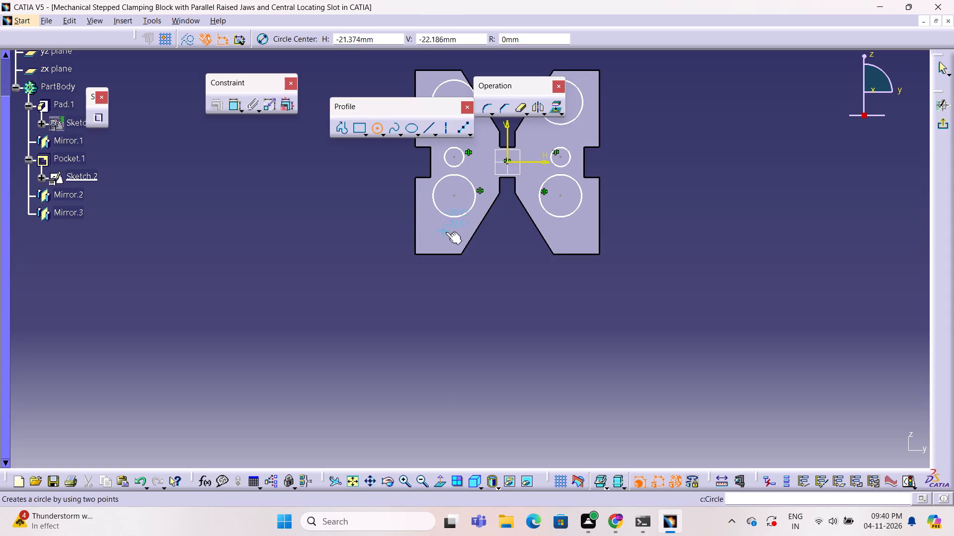
{"action": "left_click", "coordinate": [452, 230]}
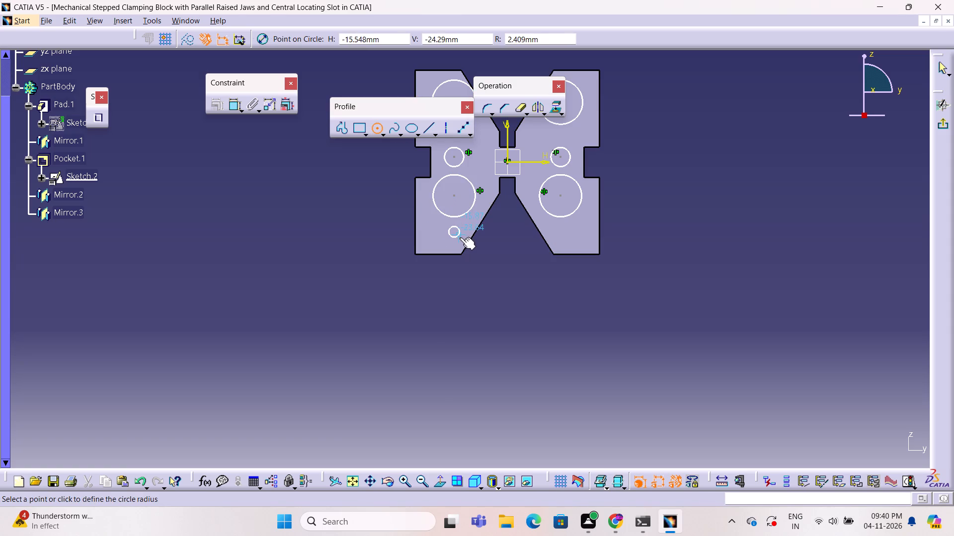
{"action": "left_click", "coordinate": [460, 237]}
{"action": "left_click", "coordinate": [512, 267]}
Mirror the new small circle about the vertical sketch axis and finish the sketch.
{"action": "left_click", "coordinate": [460, 225]}
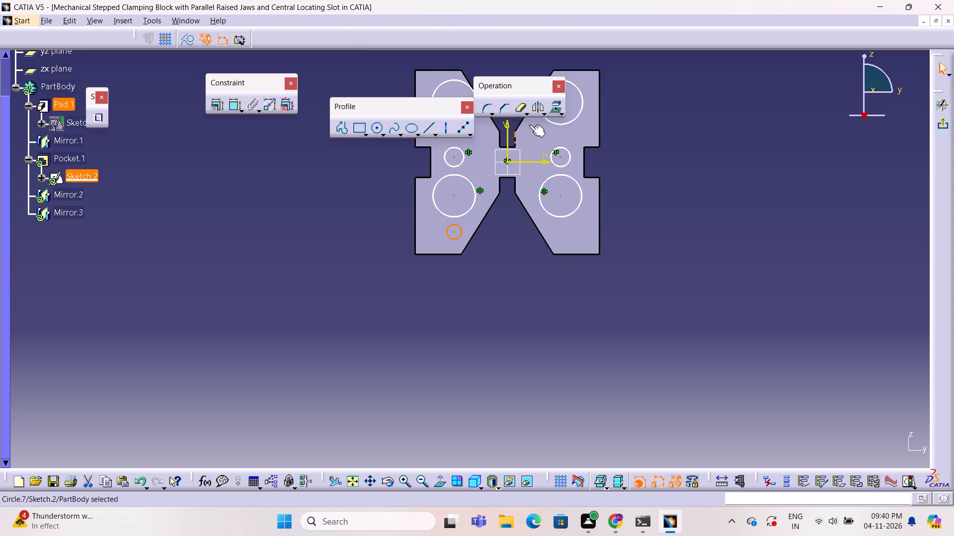
{"action": "left_click", "coordinate": [536, 107]}
{"action": "left_click", "coordinate": [505, 131]}
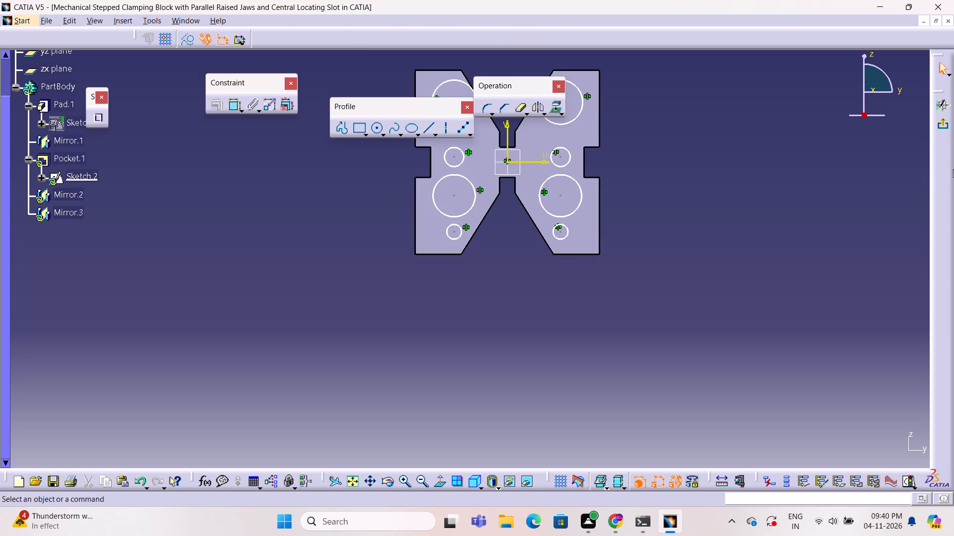
{"action": "left_click", "coordinate": [944, 126]}
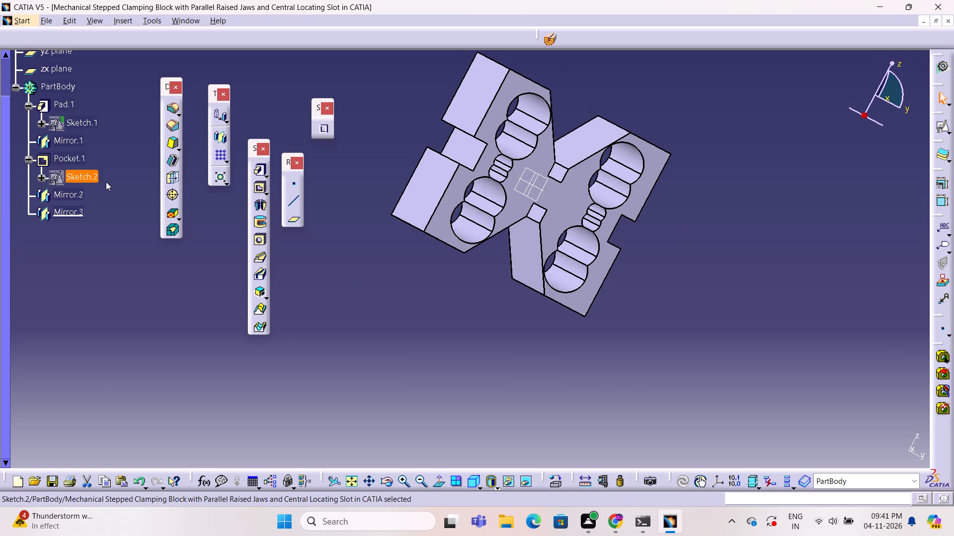
In the pocket's sketch, move the lowest mirrored small circles up and outward against the outer sides of the lower large circles, and finish the sketch.
{"action": "double_click", "coordinate": [91, 175]}
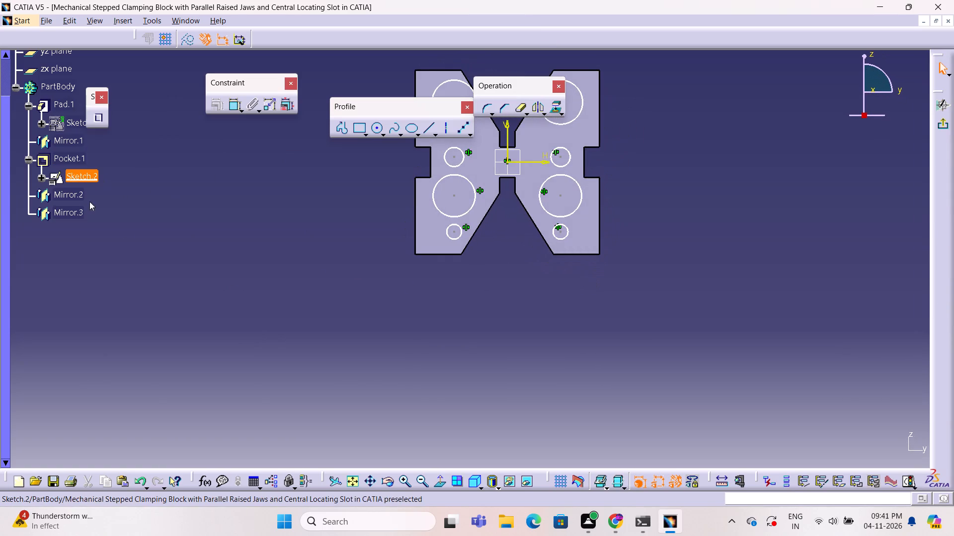
{"action": "left_click_drag", "start_coordinate": [562, 237], "coordinate": [572, 237]}
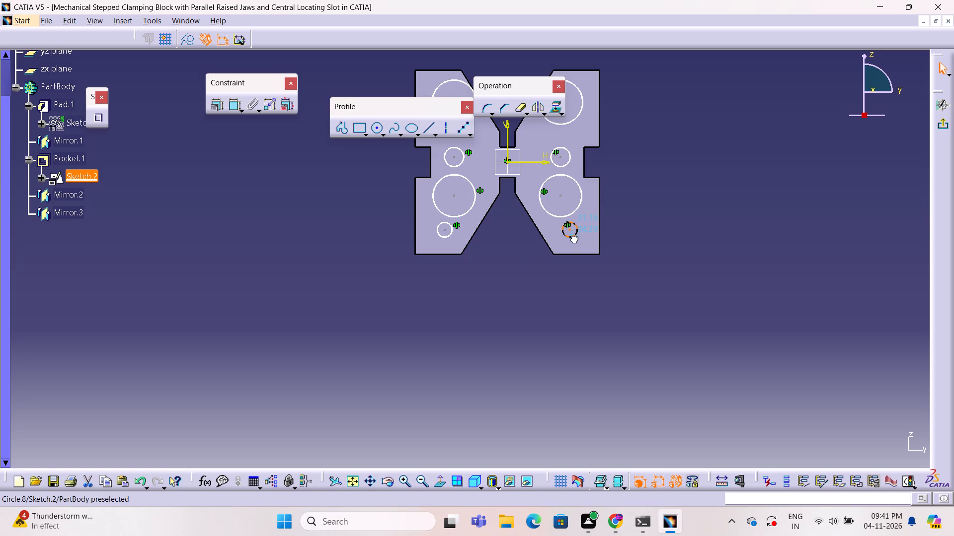
{"action": "left_click_drag", "start_coordinate": [572, 237], "coordinate": [591, 211]}
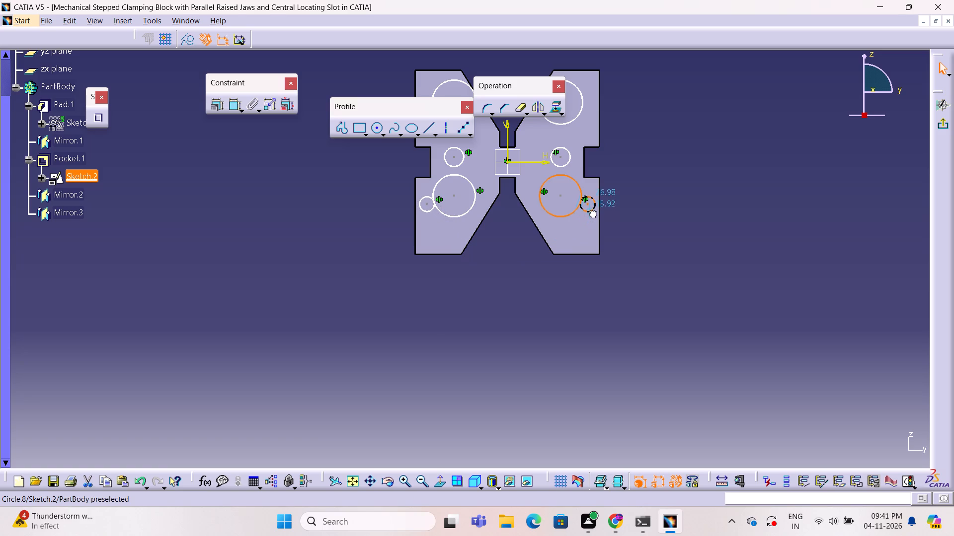
{"action": "left_click_drag", "start_coordinate": [591, 211], "coordinate": [592, 209]}
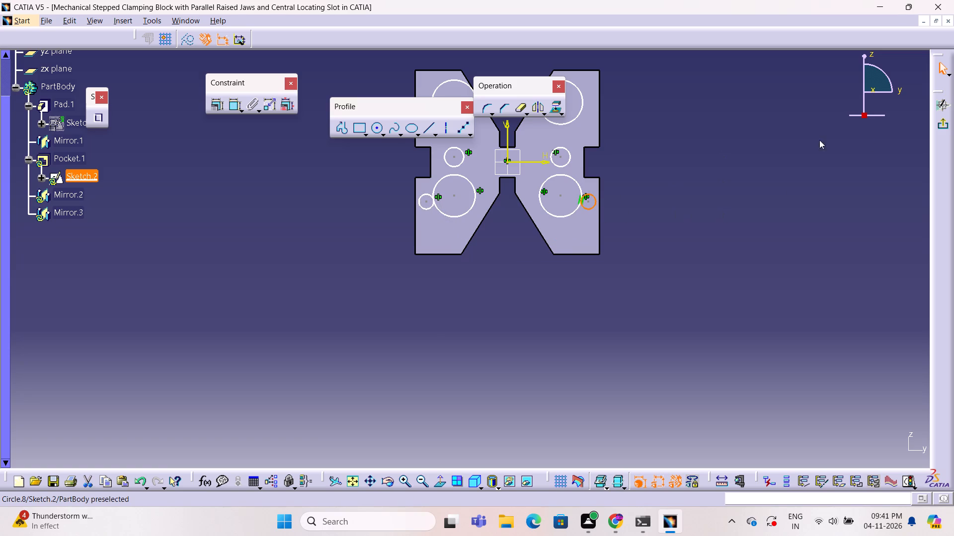
{"action": "left_click", "coordinate": [946, 122]}
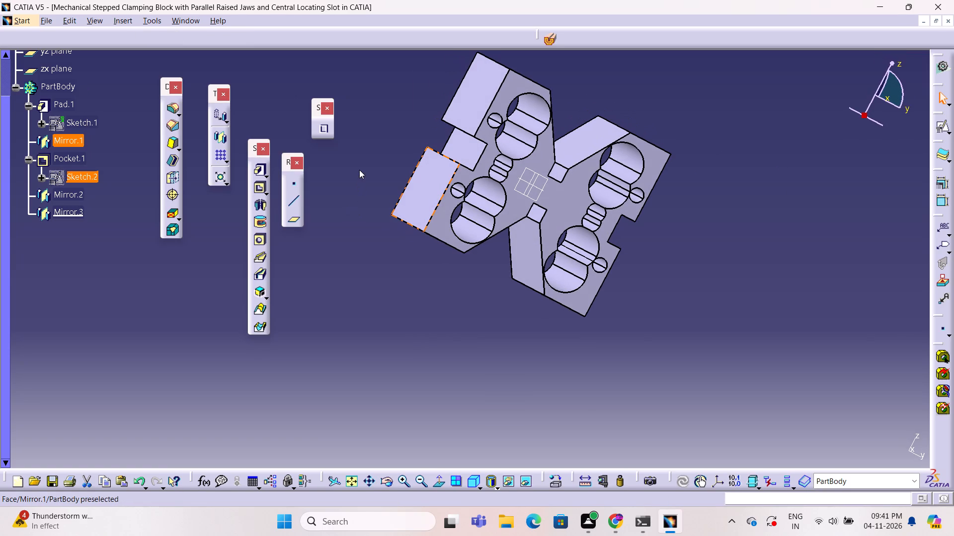
Examine the circle layout in the pocket's sketch face-on and from an angled view, leaving the sketch without edits.
{"action": "double_click", "coordinate": [90, 179]}
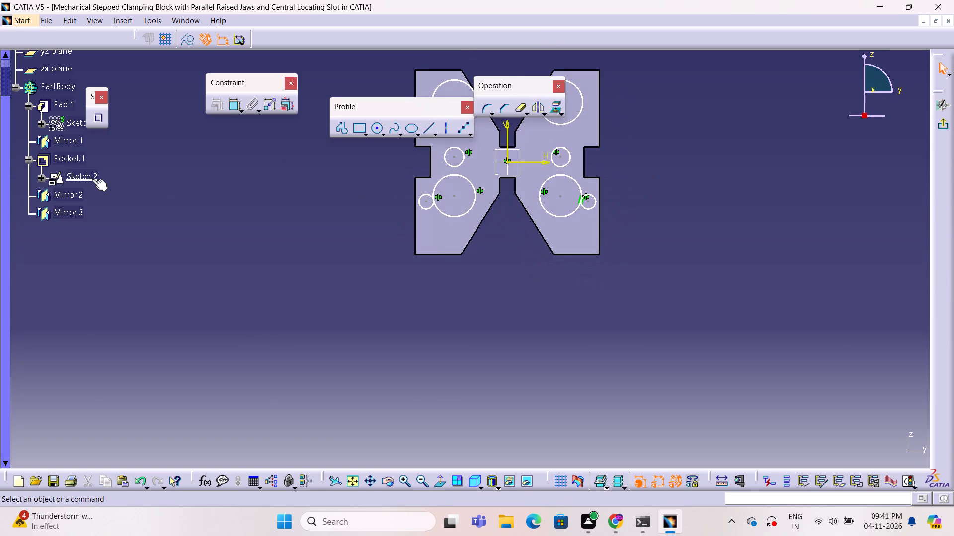
{"action": "left_click", "coordinate": [107, 200]}
{"action": "left_click", "coordinate": [951, 120]}
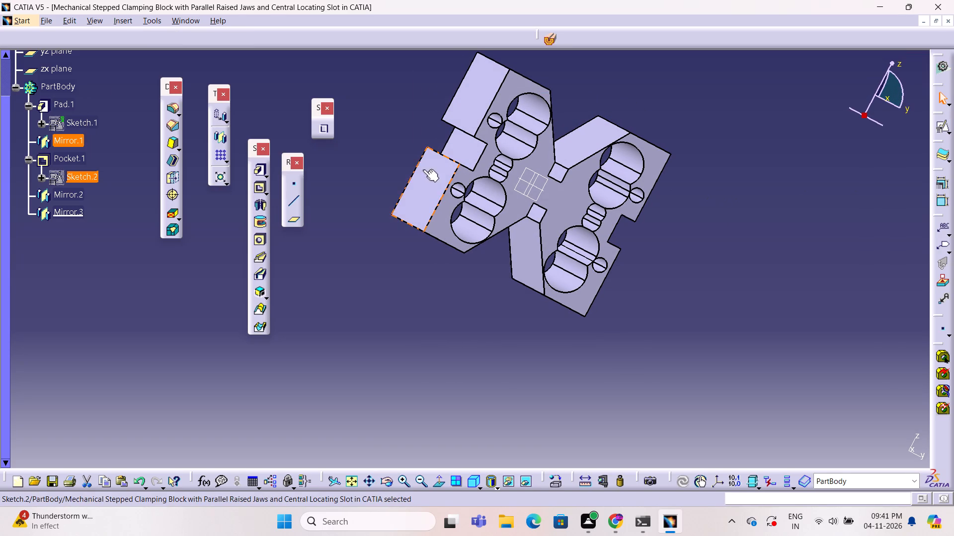
{"action": "double_click", "coordinate": [95, 177]}
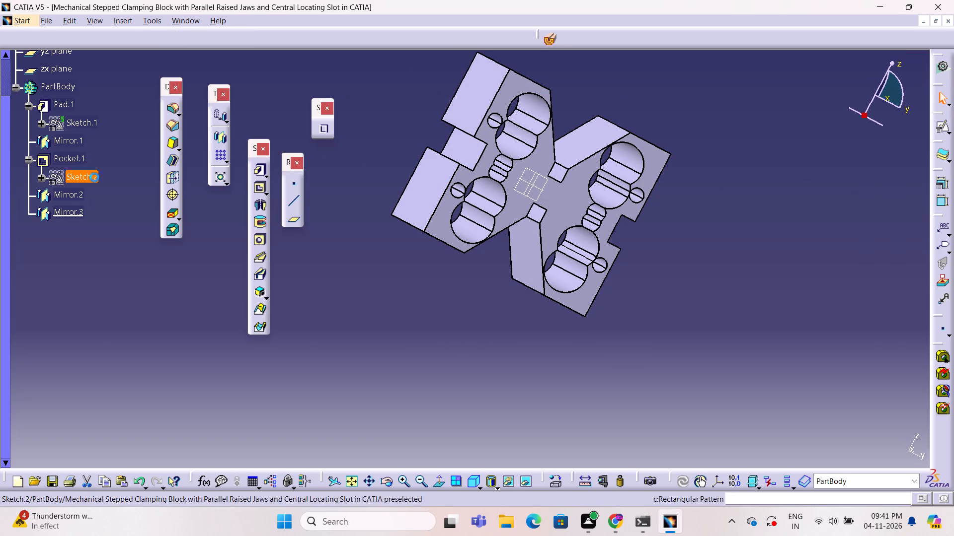
{"action": "middle_click", "coordinate": [663, 223]}
{"action": "middle_click", "coordinate": [663, 223]}
{"action": "middle_click_drag", "start_coordinate": [662, 226], "coordinate": [661, 233]}
{"action": "middle_click", "coordinate": [661, 235]}
{"action": "middle_click_drag", "start_coordinate": [661, 242], "coordinate": [661, 248]}
{"action": "middle_click", "coordinate": [661, 249]}
{"action": "triple_click", "coordinate": [661, 250]}
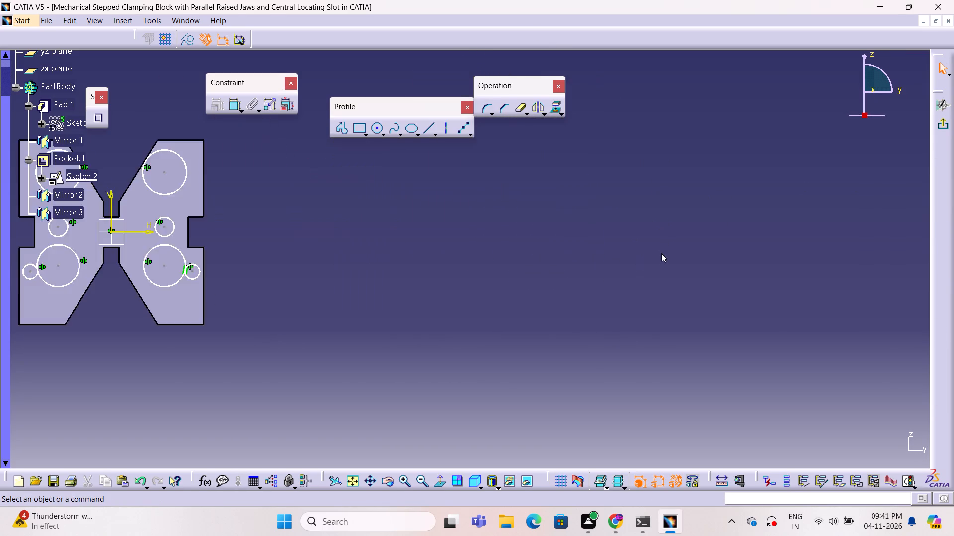
{"action": "middle_click", "coordinate": [661, 256]}
{"action": "middle_click", "coordinate": [661, 256]}
{"action": "middle_click", "coordinate": [661, 256]}
{"action": "left_click", "coordinate": [357, 477]}
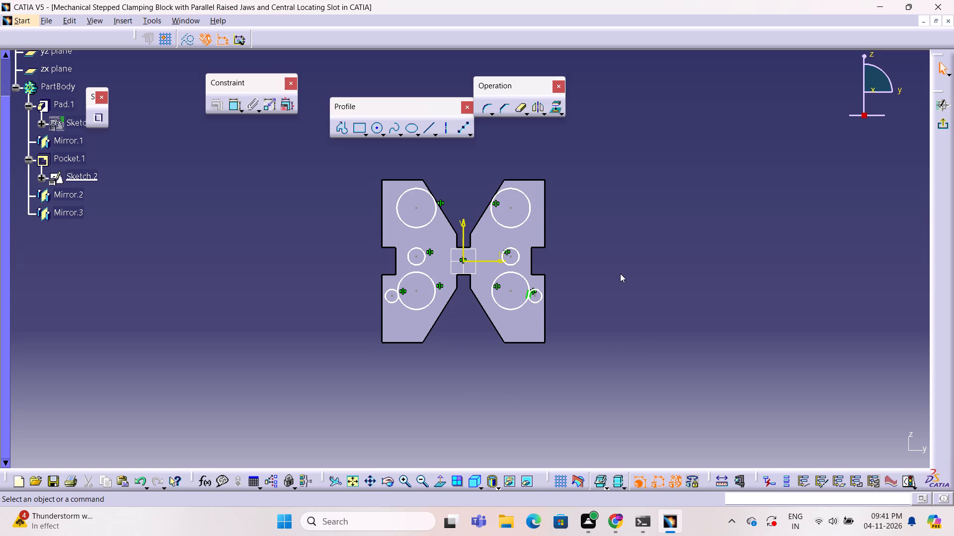
{"action": "middle_click_drag", "start_coordinate": [613, 278], "coordinate": [527, 305]}
{"action": "right_click_drag", "start_coordinate": [614, 278], "coordinate": [527, 305]}
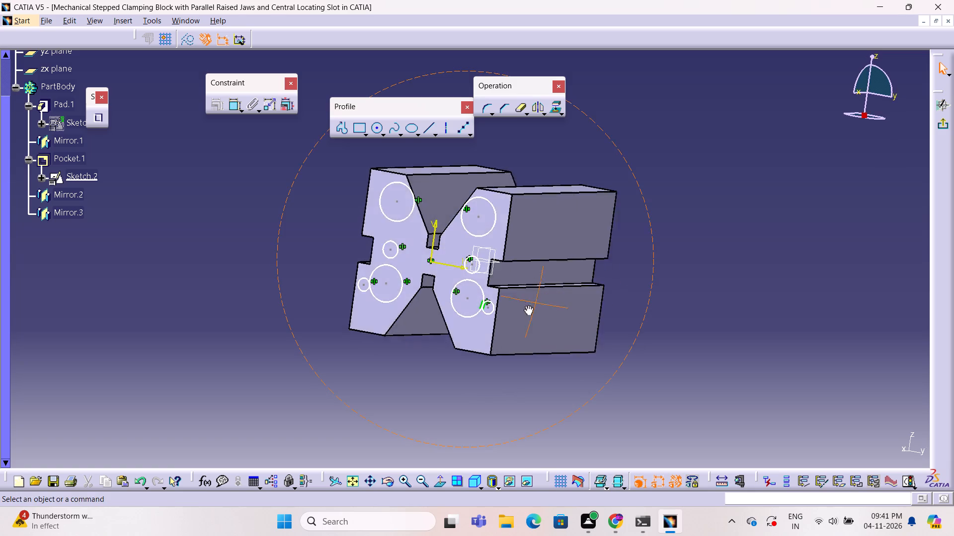
{"action": "middle_click_drag", "start_coordinate": [527, 305], "coordinate": [506, 310]}
{"action": "right_click_drag", "start_coordinate": [527, 305], "coordinate": [511, 289]}
{"action": "middle_click", "coordinate": [506, 310]}
{"action": "right_click_drag", "start_coordinate": [515, 283], "coordinate": [533, 269]}
{"action": "scroll", "coordinate": [515, 283], "scroll_direction": "down", "scroll_amount": 1}
{"action": "left_click", "coordinate": [731, 208]}
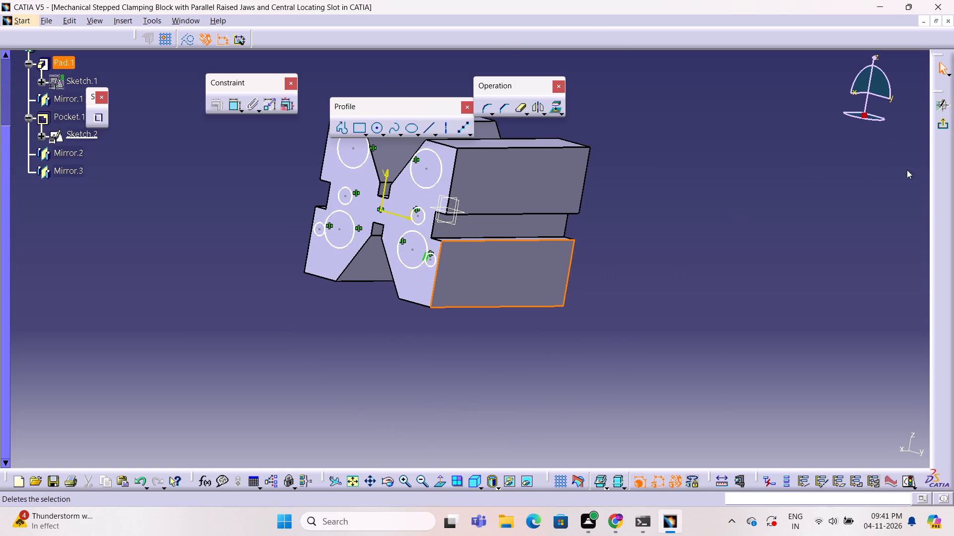
{"action": "left_click", "coordinate": [774, 189]}
{"action": "left_click", "coordinate": [942, 120]}
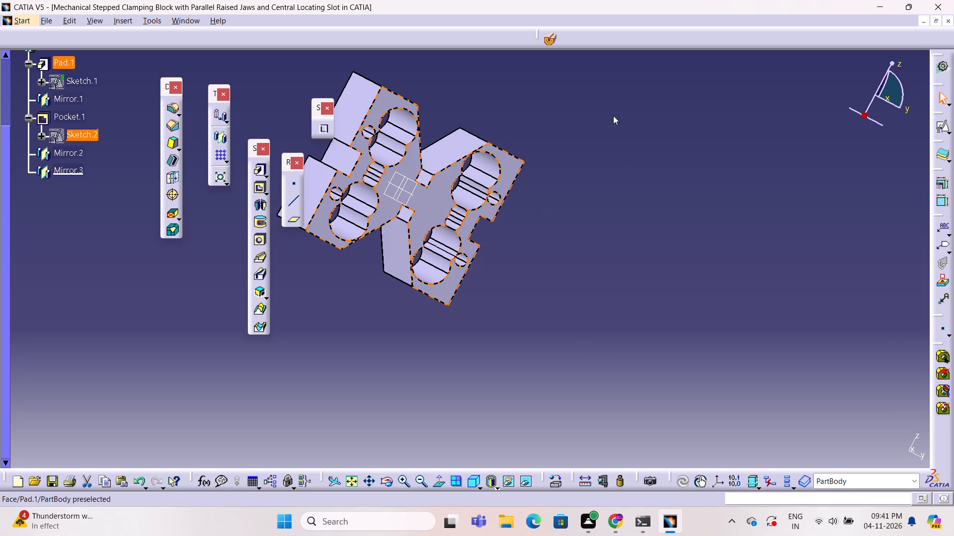
Examine the block's interior with a section plane turned to several orientations, and switch the section view off again.
{"action": "left_click", "coordinate": [551, 42]}
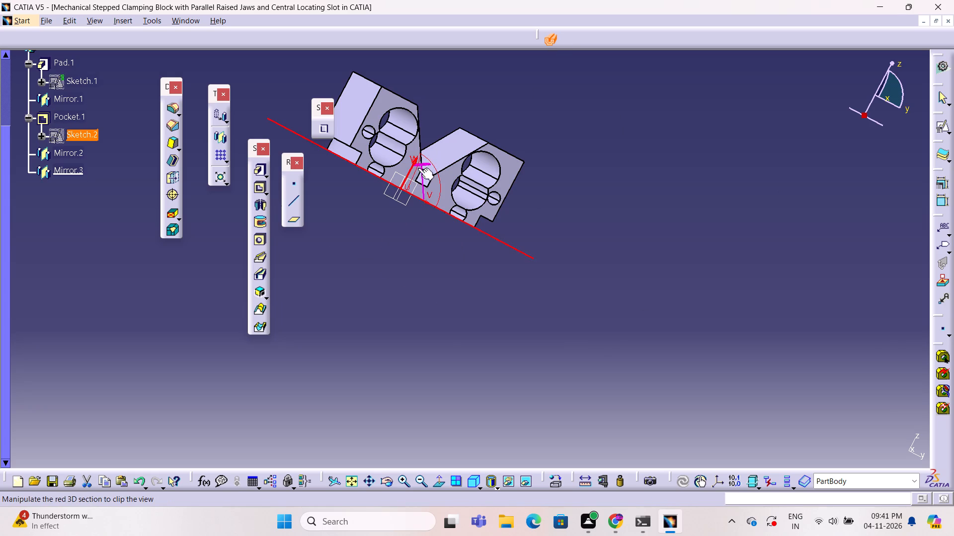
{"action": "middle_click_drag", "start_coordinate": [660, 233], "coordinate": [590, 245]}
{"action": "right_click_drag", "start_coordinate": [660, 233], "coordinate": [590, 245]}
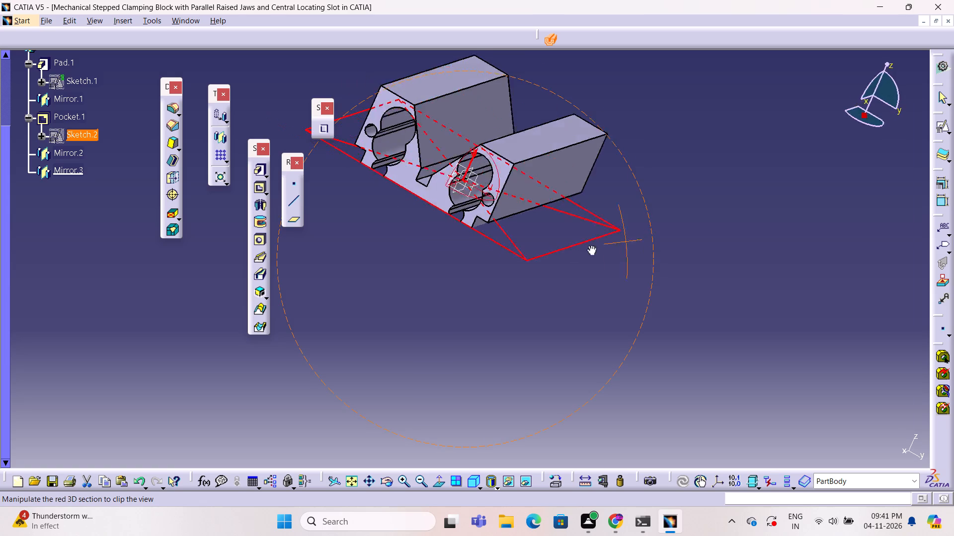
{"action": "middle_click_drag", "start_coordinate": [590, 245], "coordinate": [551, 249]}
{"action": "right_click_drag", "start_coordinate": [590, 245], "coordinate": [551, 249]}
{"action": "right_click", "coordinate": [551, 249]}
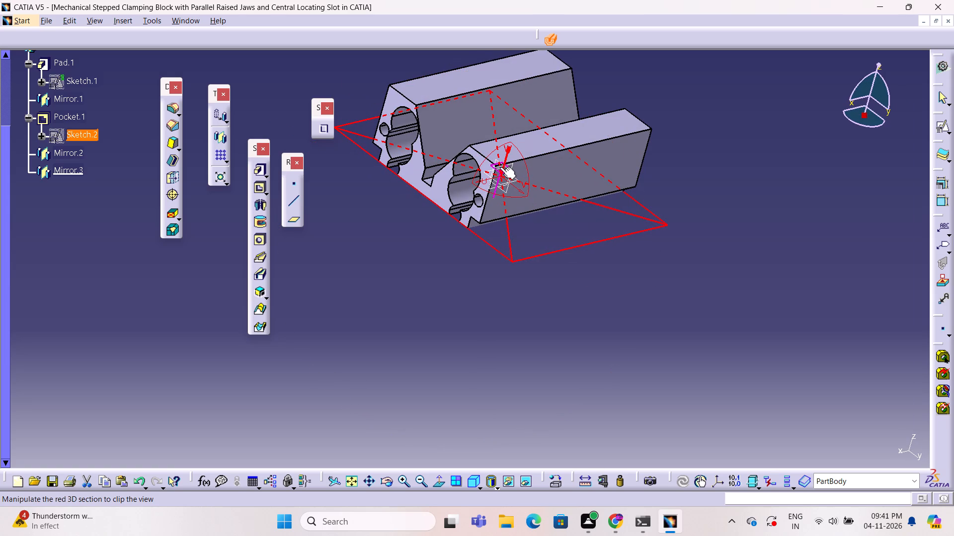
{"action": "left_click", "coordinate": [495, 172]}
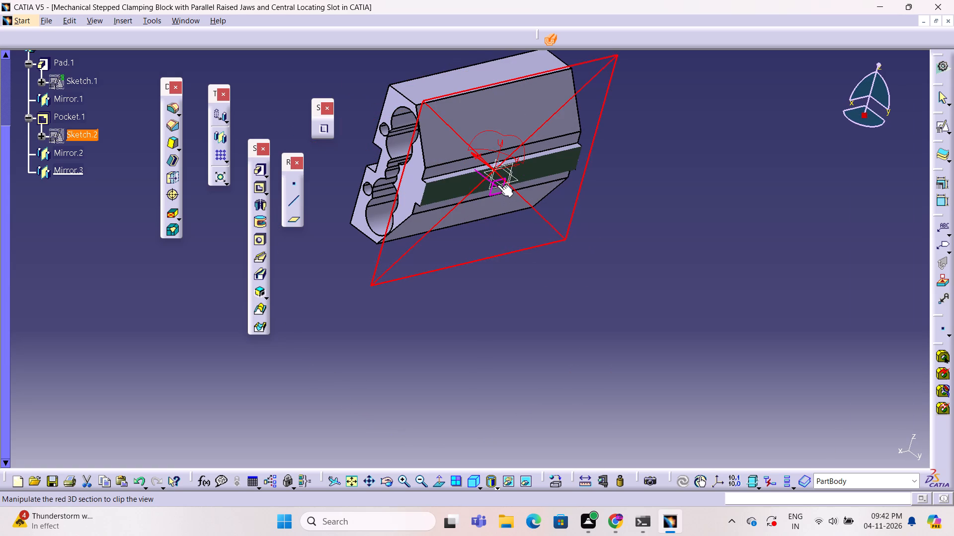
{"action": "left_click", "coordinate": [498, 181]}
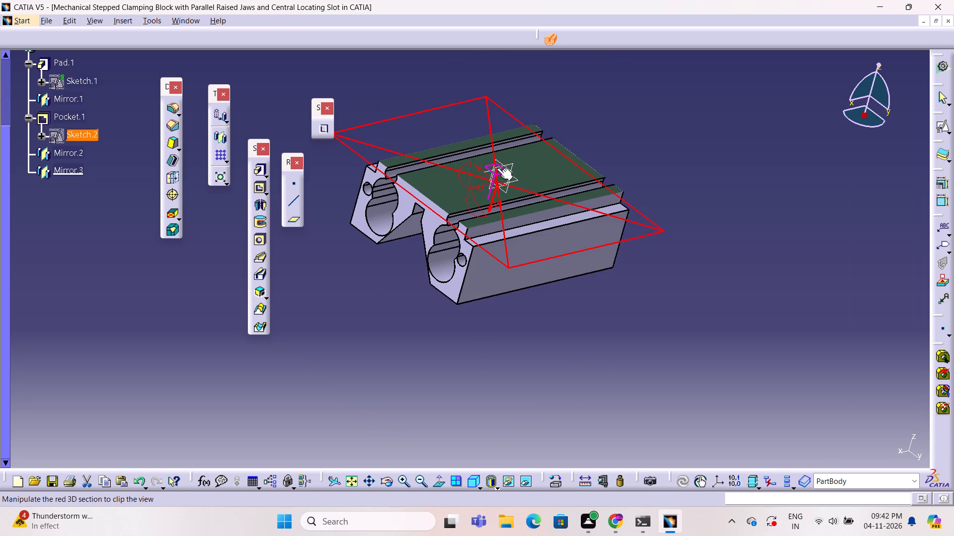
{"action": "left_click", "coordinate": [490, 173]}
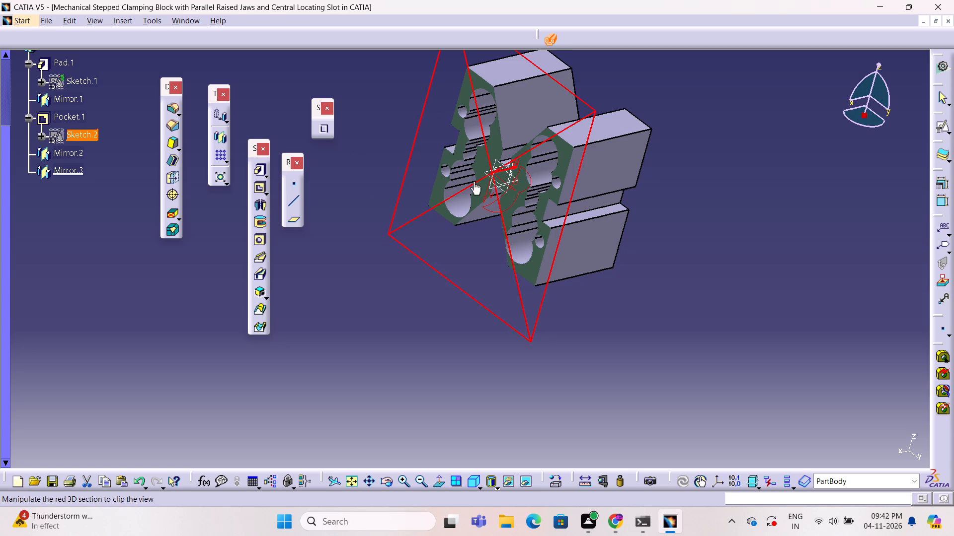
{"action": "double_click", "coordinate": [498, 180]}
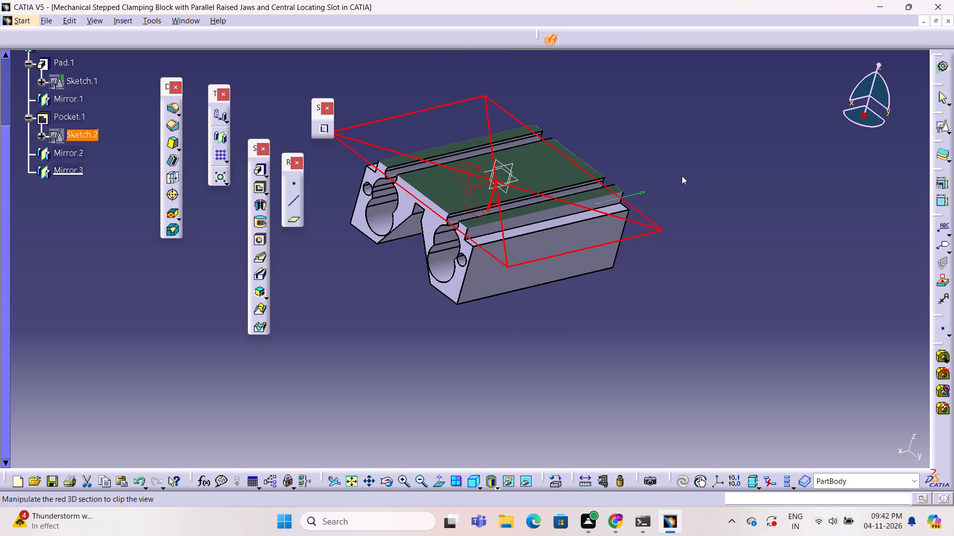
{"action": "left_click", "coordinate": [682, 176]}
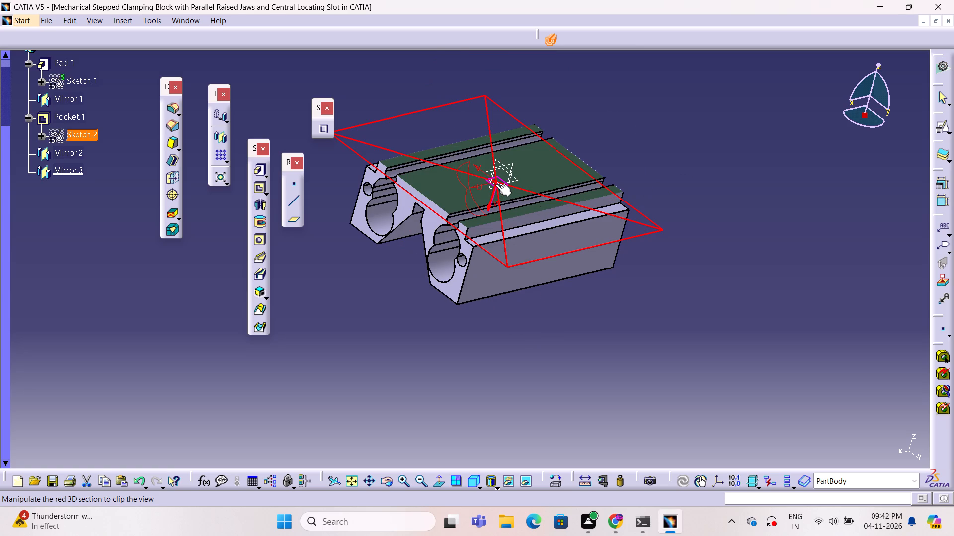
{"action": "left_click", "coordinate": [495, 184]}
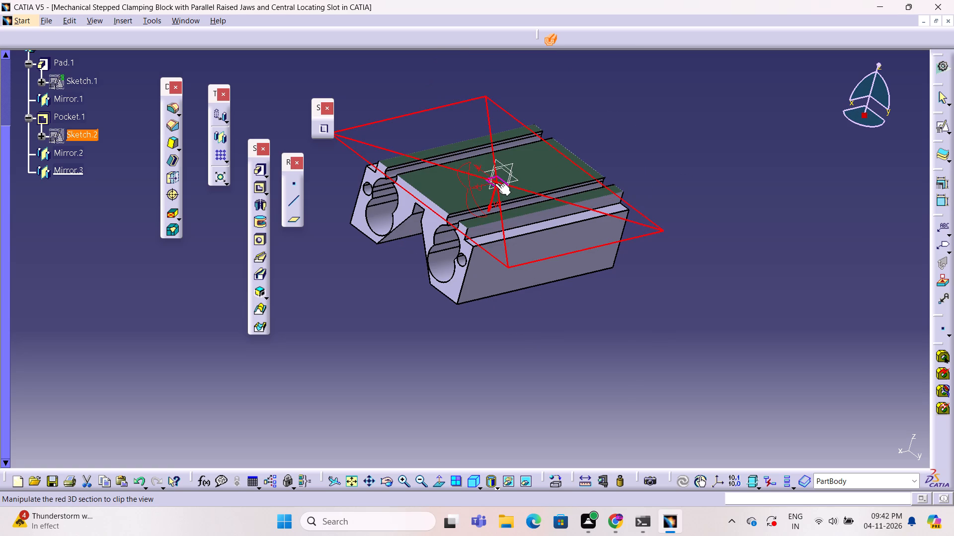
{"action": "left_click", "coordinate": [495, 183]}
{"action": "left_click", "coordinate": [495, 183]}
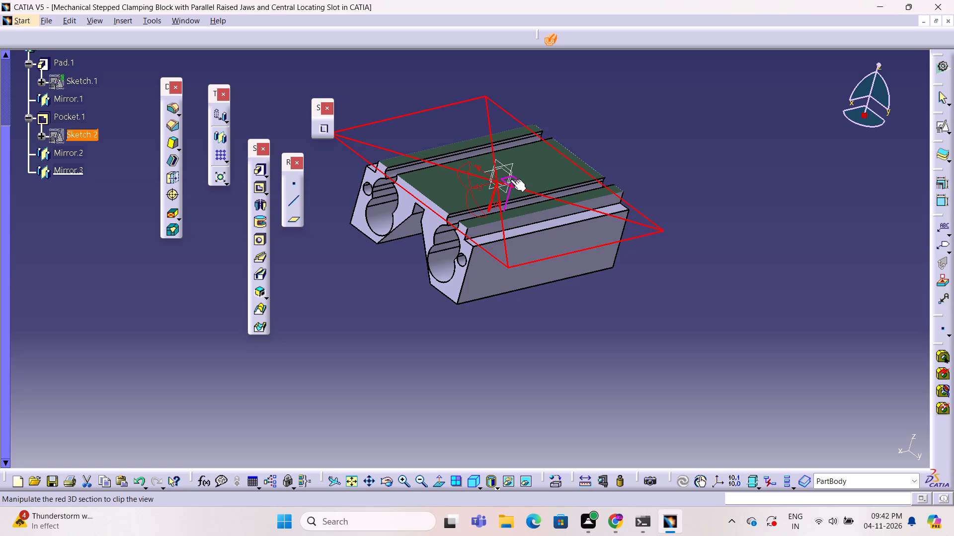
{"action": "double_click", "coordinate": [503, 176]}
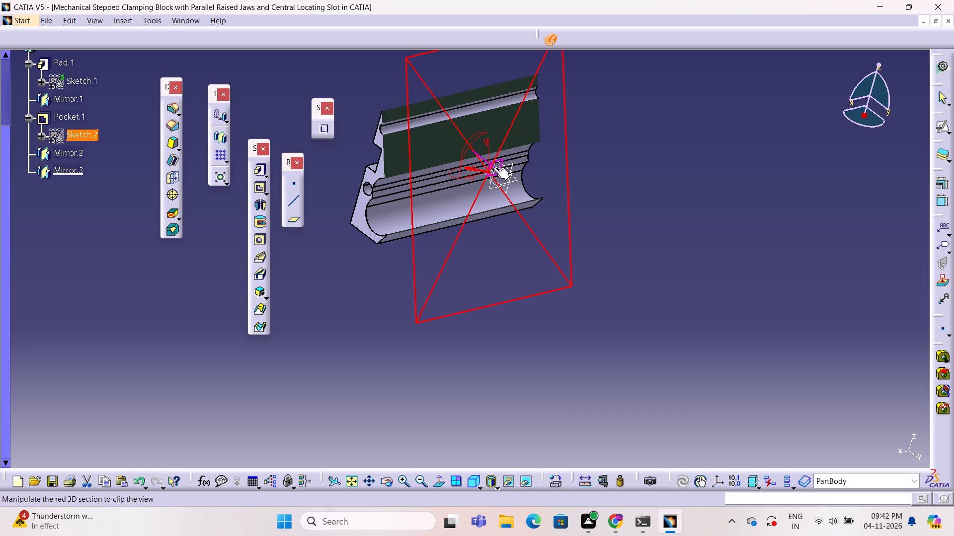
{"action": "double_click", "coordinate": [494, 167]}
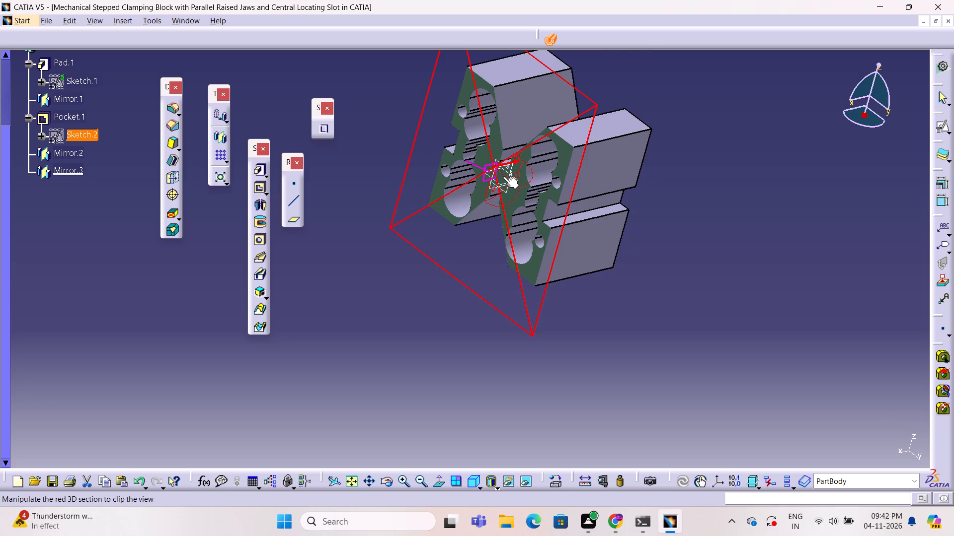
{"action": "left_click", "coordinate": [503, 176]}
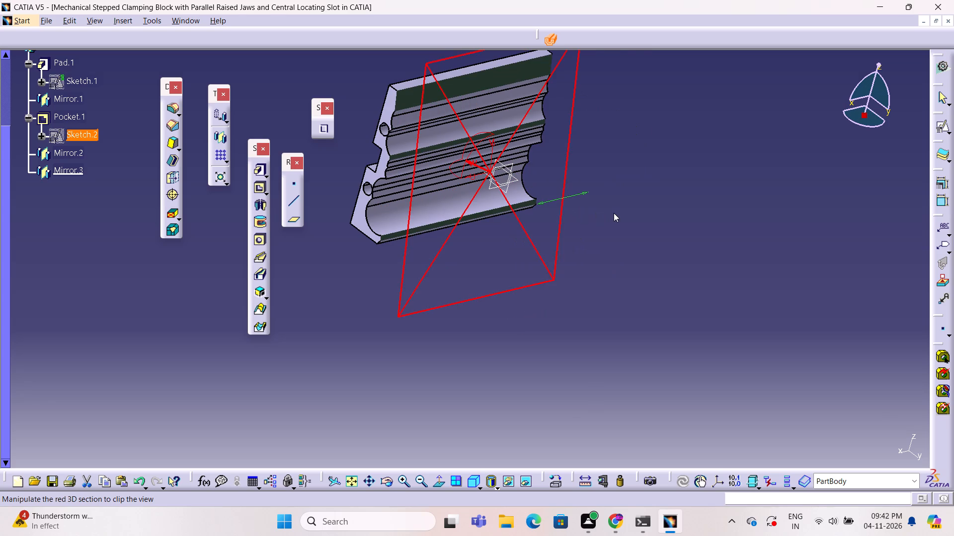
{"action": "middle_click_drag", "start_coordinate": [614, 213], "coordinate": [647, 201]}
{"action": "right_click_drag", "start_coordinate": [614, 213], "coordinate": [647, 199]}
{"action": "right_click", "coordinate": [647, 199]}
{"action": "right_click", "coordinate": [647, 198]}
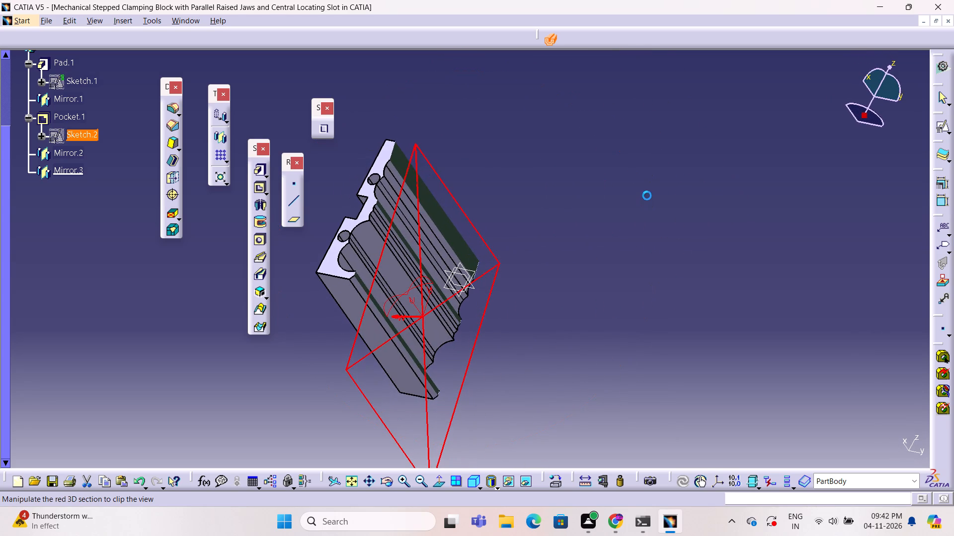
{"action": "left_click", "coordinate": [647, 196]}
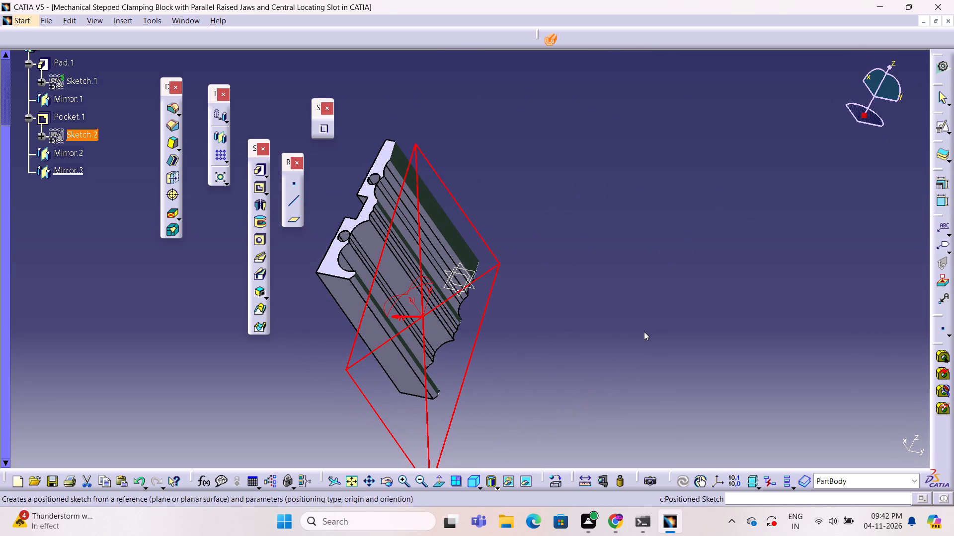
{"action": "left_click", "coordinate": [555, 45]}
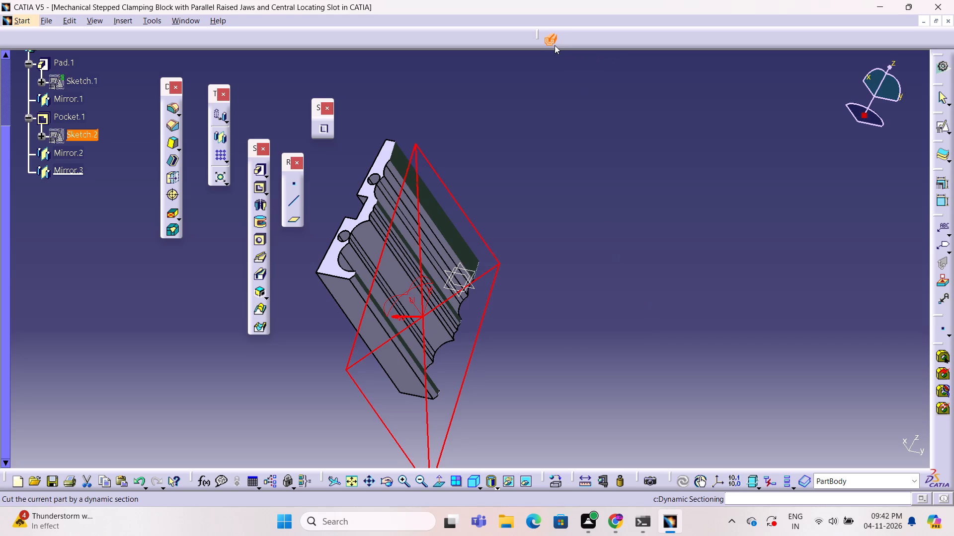
Examine the complete block face-on to its opening profile and from several angles around its slots and sides.
{"action": "left_click", "coordinate": [442, 478]}
{"action": "middle_click_drag", "start_coordinate": [390, 396], "coordinate": [392, 396]}
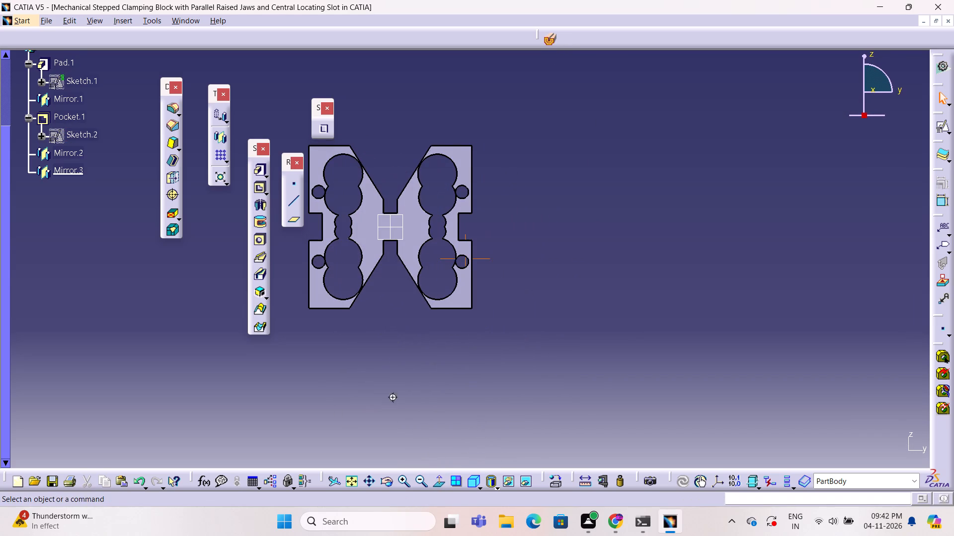
{"action": "middle_click_drag", "start_coordinate": [392, 396], "coordinate": [326, 328]}
{"action": "right_click_drag", "start_coordinate": [393, 397], "coordinate": [326, 328]}
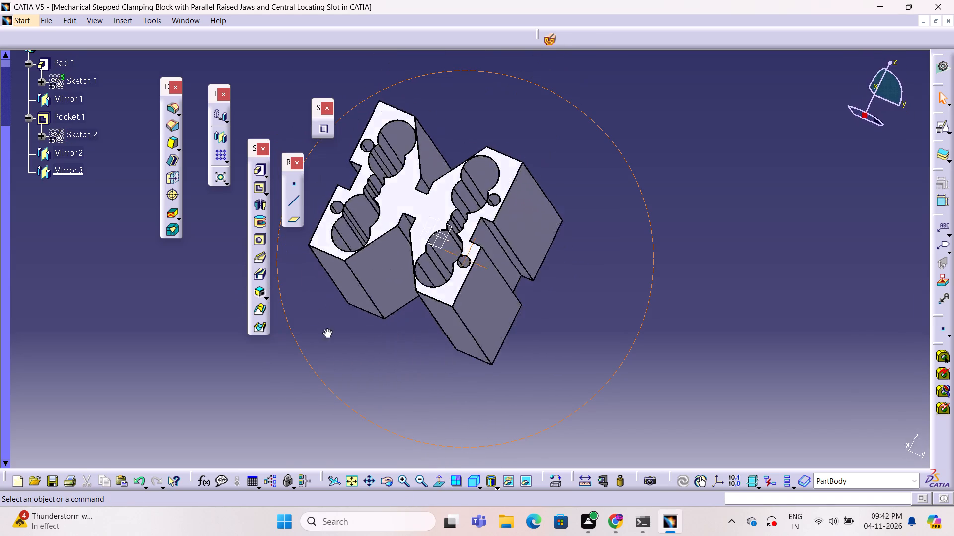
{"action": "middle_click_drag", "start_coordinate": [326, 328], "coordinate": [517, 383]}
{"action": "right_click_drag", "start_coordinate": [326, 328], "coordinate": [517, 383]}
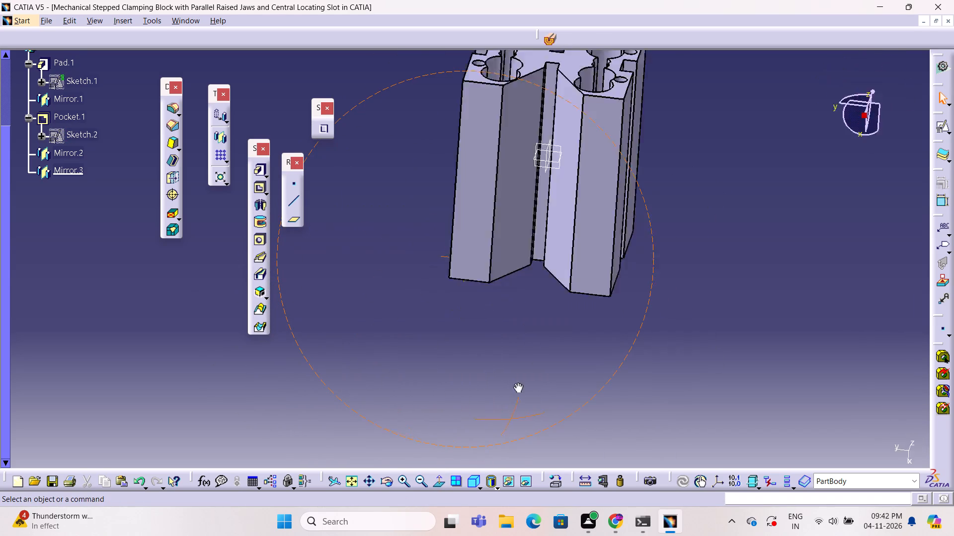
{"action": "middle_click_drag", "start_coordinate": [517, 383], "coordinate": [586, 384]}
{"action": "right_click_drag", "start_coordinate": [517, 383], "coordinate": [586, 384]}
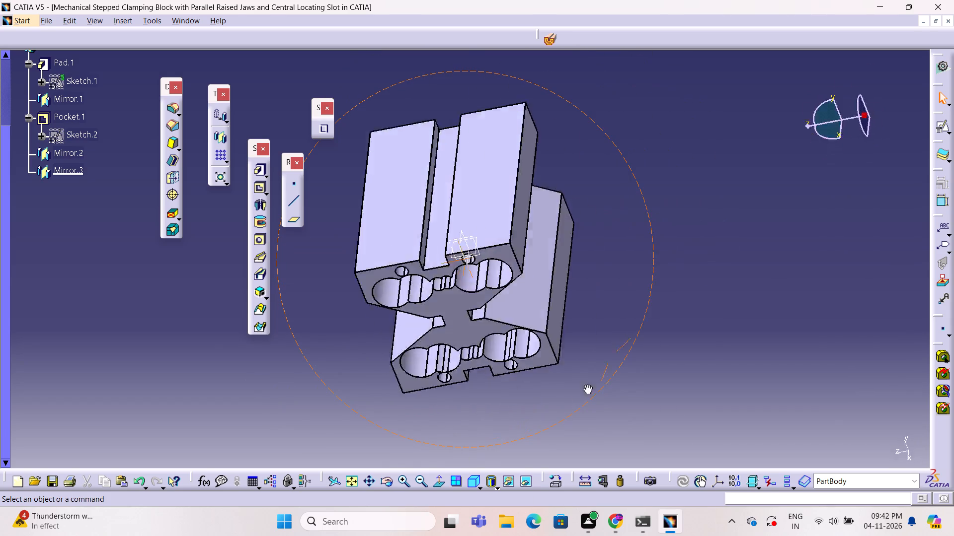
{"action": "middle_click_drag", "start_coordinate": [586, 384], "coordinate": [441, 373]}
{"action": "right_click_drag", "start_coordinate": [586, 384], "coordinate": [441, 373]}
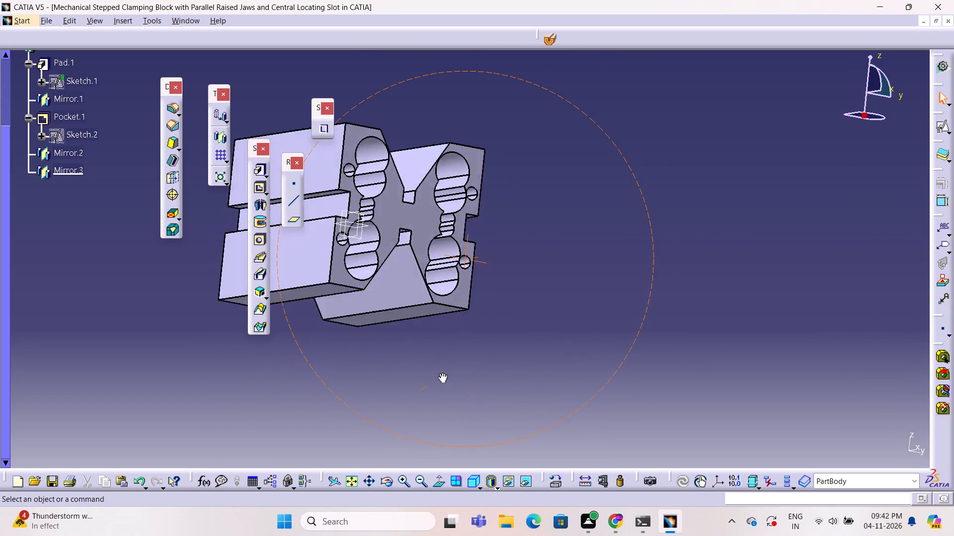
{"action": "right_click_drag", "start_coordinate": [441, 373], "coordinate": [318, 314]}
{"action": "middle_click_drag", "start_coordinate": [441, 373], "coordinate": [318, 314]}
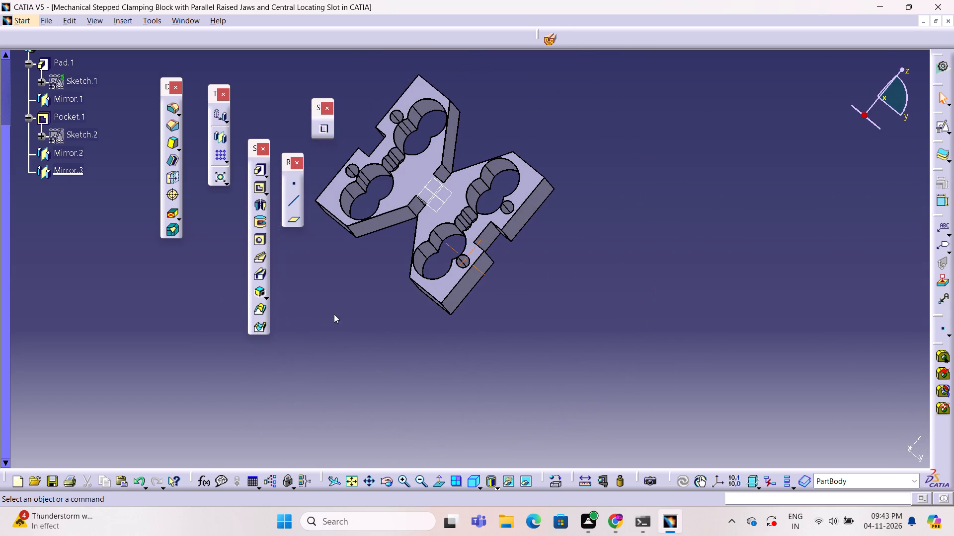
{"action": "left_click", "coordinate": [576, 344]}
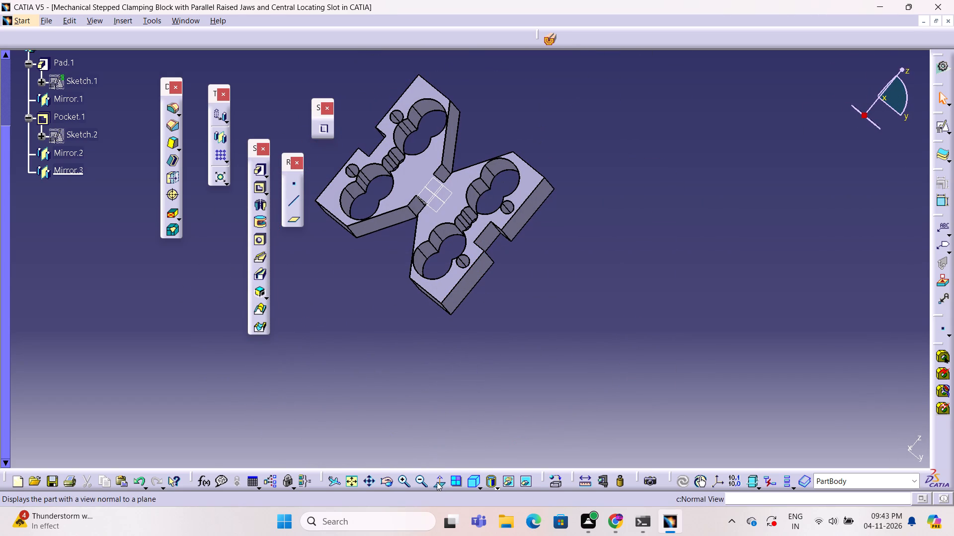
Create a positioned sketch on the upper outer side face and draw a small circle on the negative-H side, finishing the sketch.
{"action": "left_click", "coordinate": [436, 482]}
{"action": "left_click", "coordinate": [440, 477]}
{"action": "left_click", "coordinate": [472, 484]}
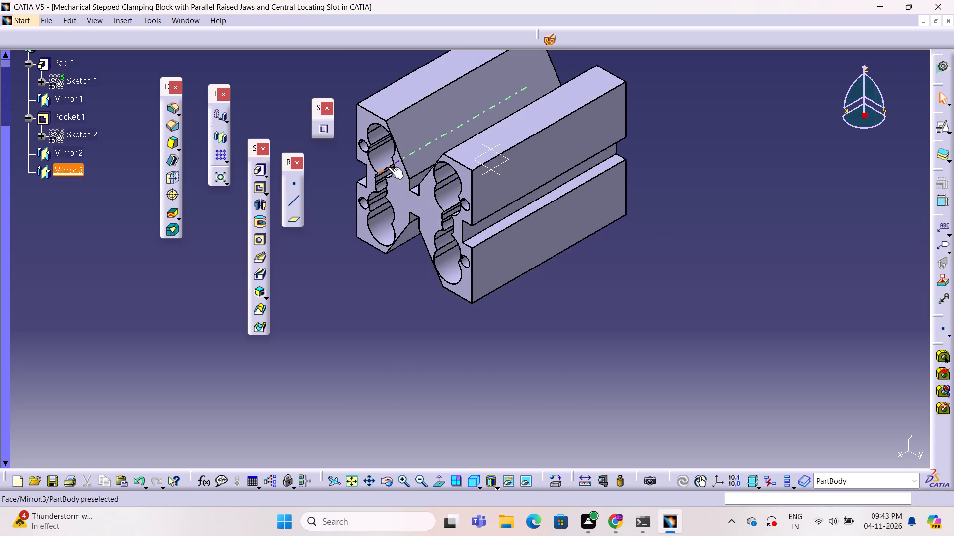
{"action": "left_click", "coordinate": [547, 172]}
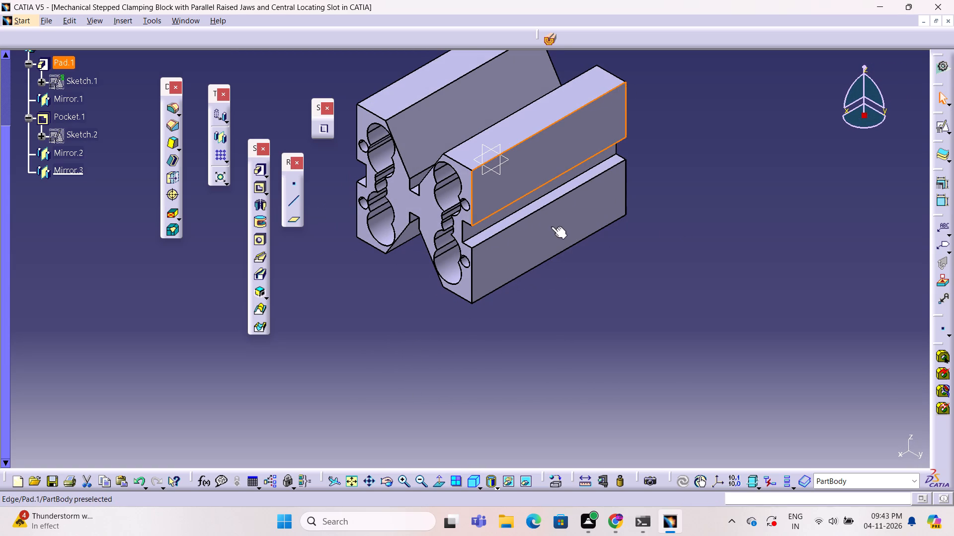
{"action": "double_click", "coordinate": [941, 126]}
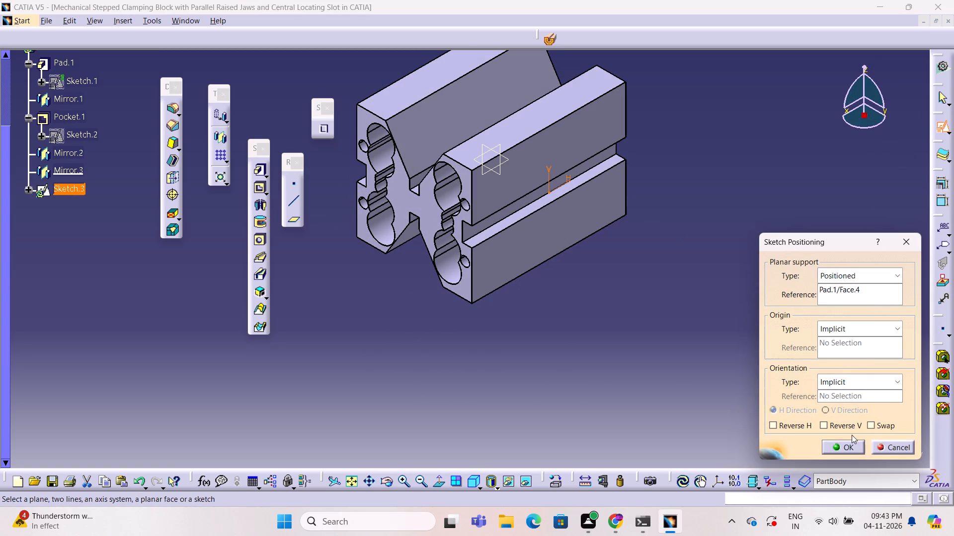
{"action": "left_click", "coordinate": [842, 449]}
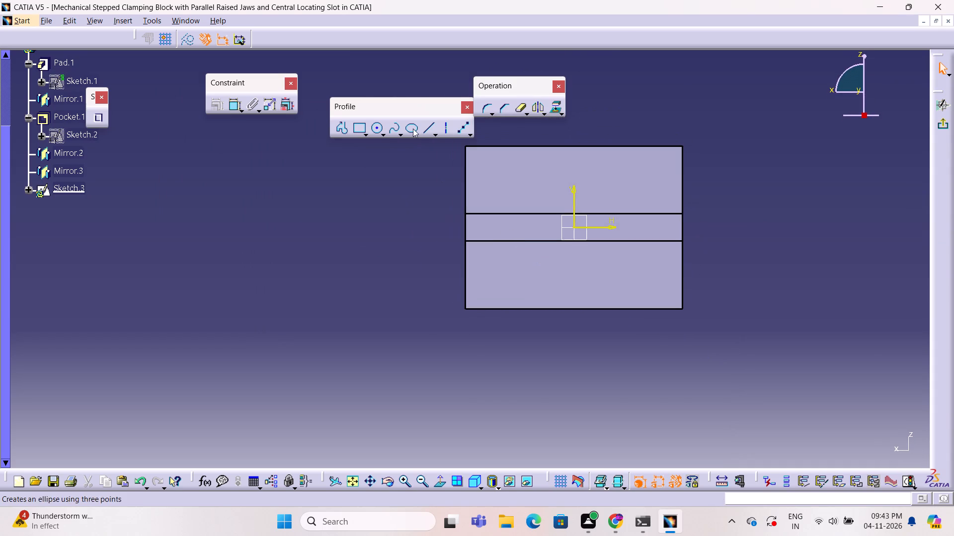
{"action": "left_click", "coordinate": [380, 129]}
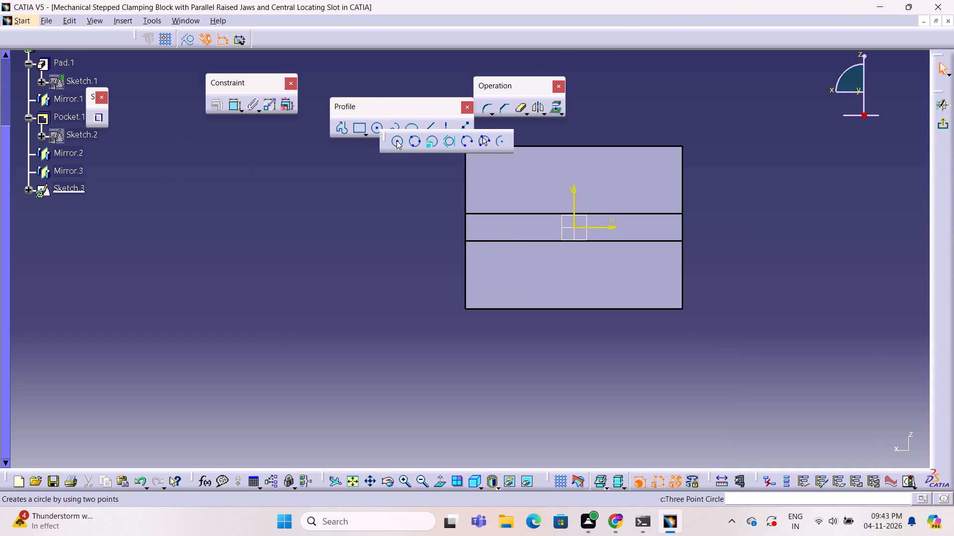
{"action": "left_click", "coordinate": [397, 140]}
{"action": "left_click", "coordinate": [539, 174]}
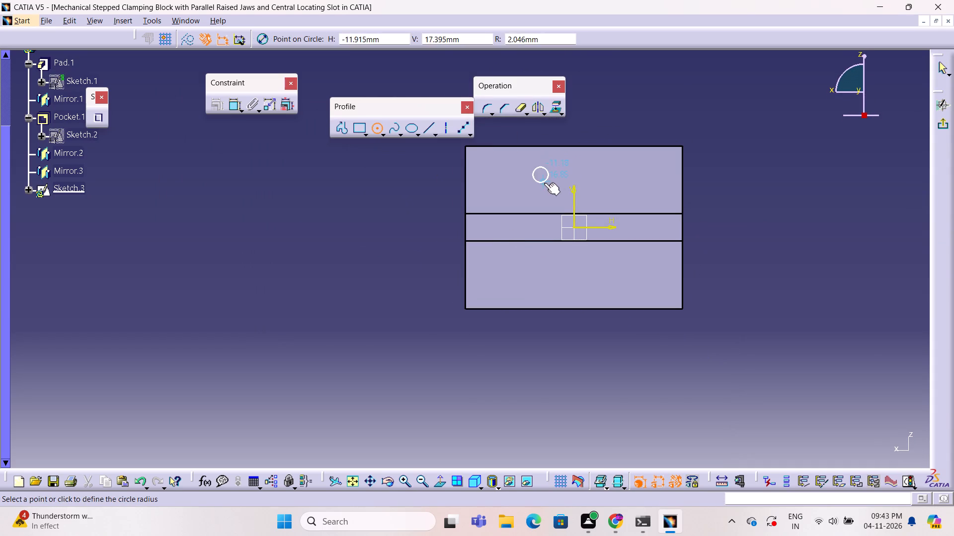
{"action": "left_click", "coordinate": [551, 190]}
{"action": "left_click", "coordinate": [781, 174]}
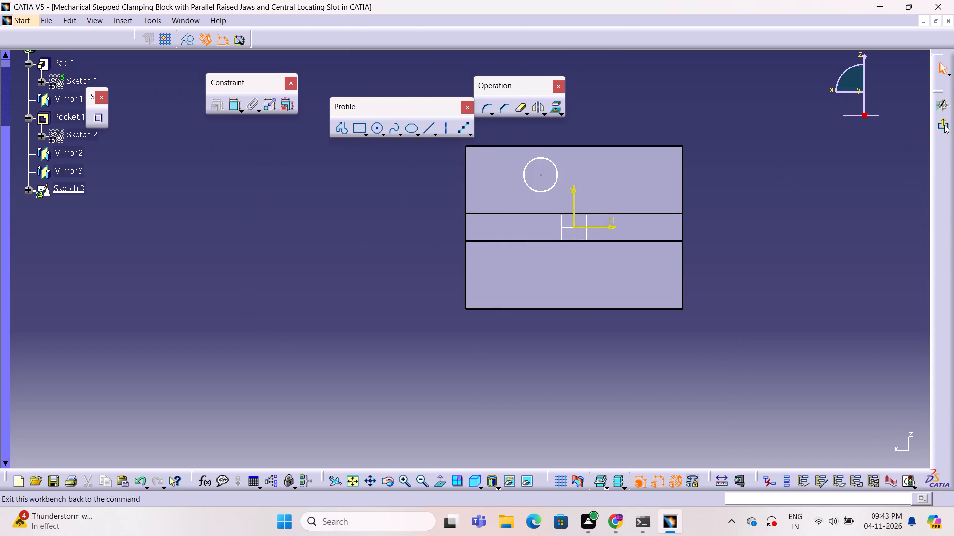
{"action": "left_click", "coordinate": [944, 124]}
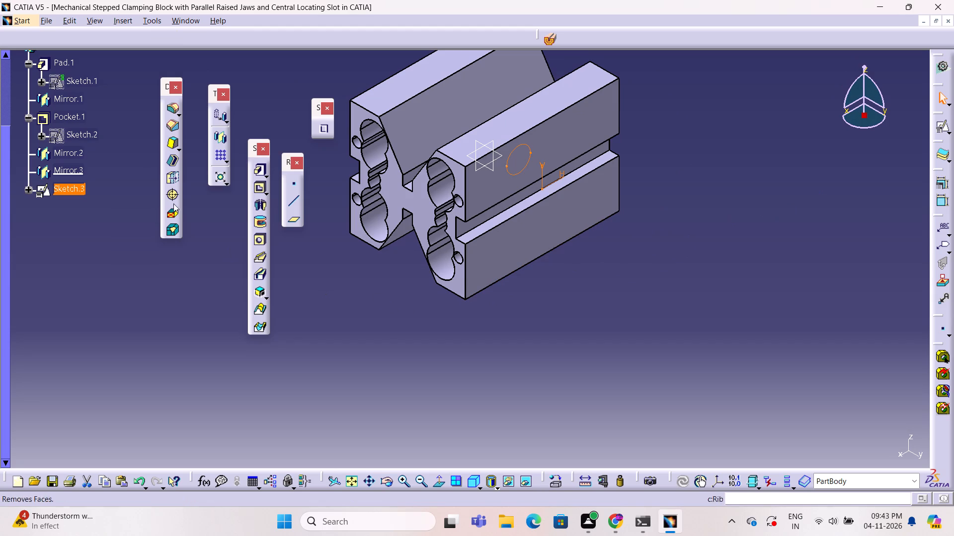
Cut a pocket from the side-face circle sketch with the limit type Up to last.
{"action": "left_click", "coordinate": [255, 183]}
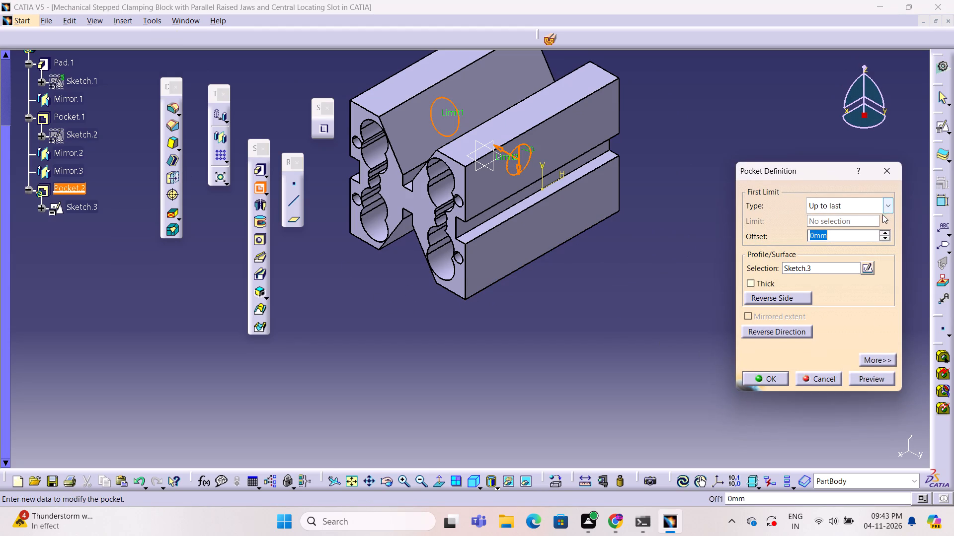
{"action": "left_click", "coordinate": [876, 379]}
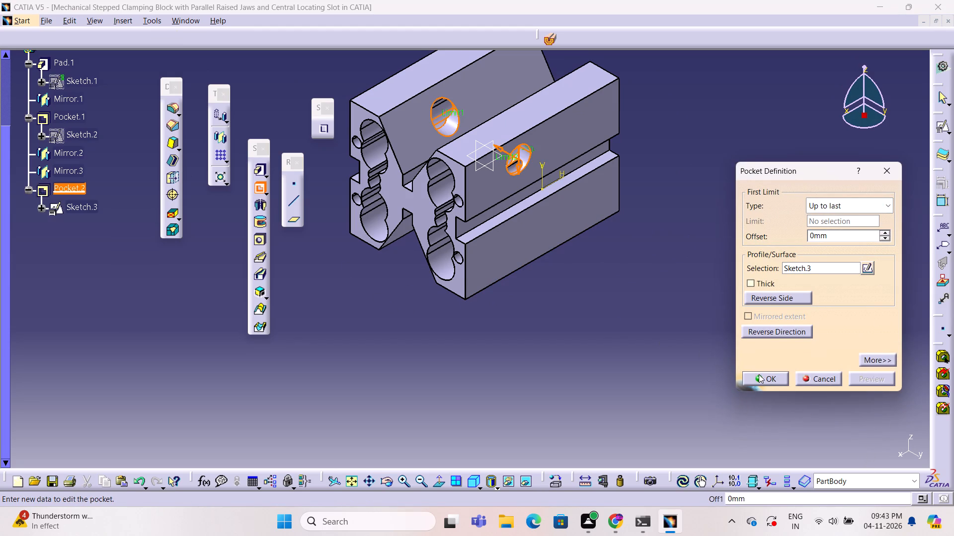
{"action": "left_click", "coordinate": [755, 377]}
{"action": "left_click_drag", "start_coordinate": [471, 384], "coordinate": [467, 388]}
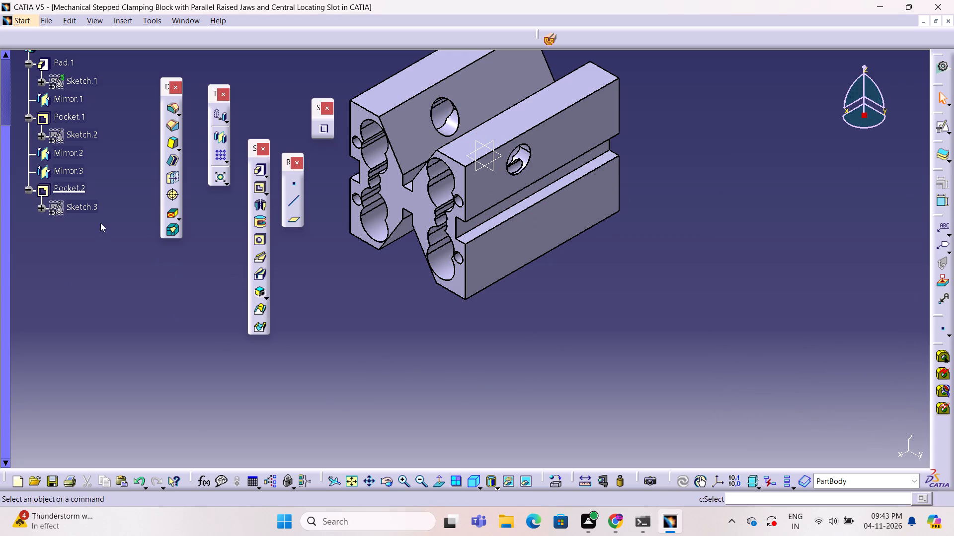
In the side pocket's sketch, add a circle about twice as large directly below the first, on the lower side face, and finish the sketch.
{"action": "double_click", "coordinate": [86, 209]}
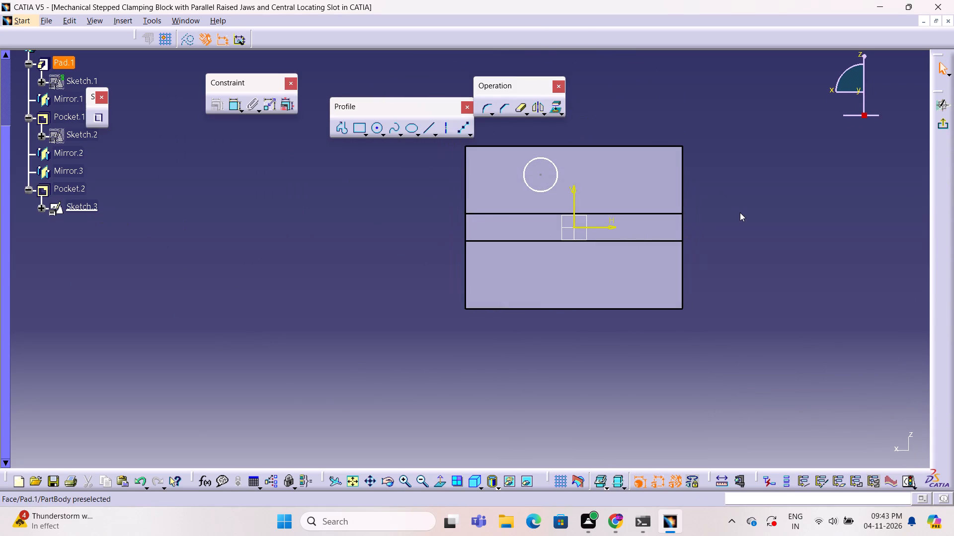
{"action": "left_click", "coordinate": [372, 129]}
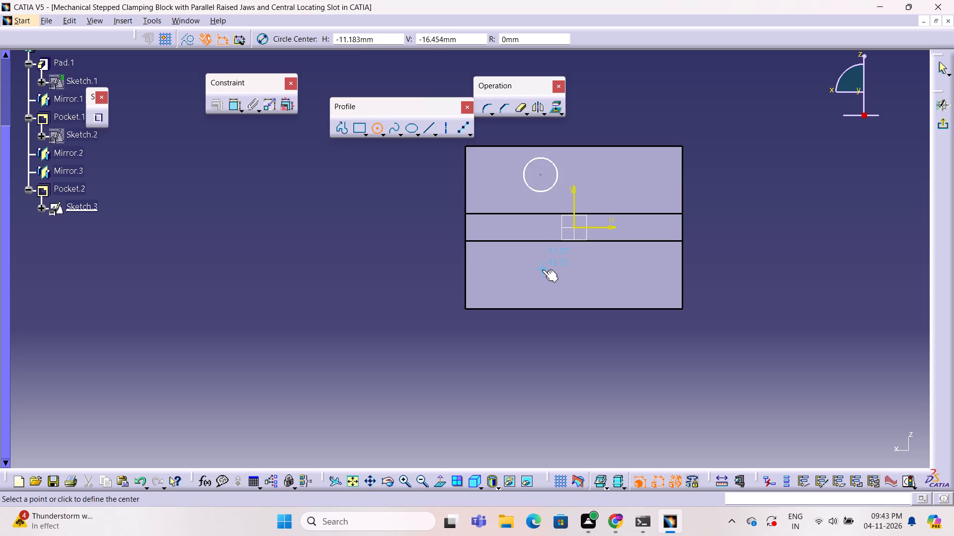
{"action": "left_click", "coordinate": [541, 269]}
{"action": "left_click", "coordinate": [570, 287]}
{"action": "left_click_drag", "start_coordinate": [773, 268], "coordinate": [781, 268]}
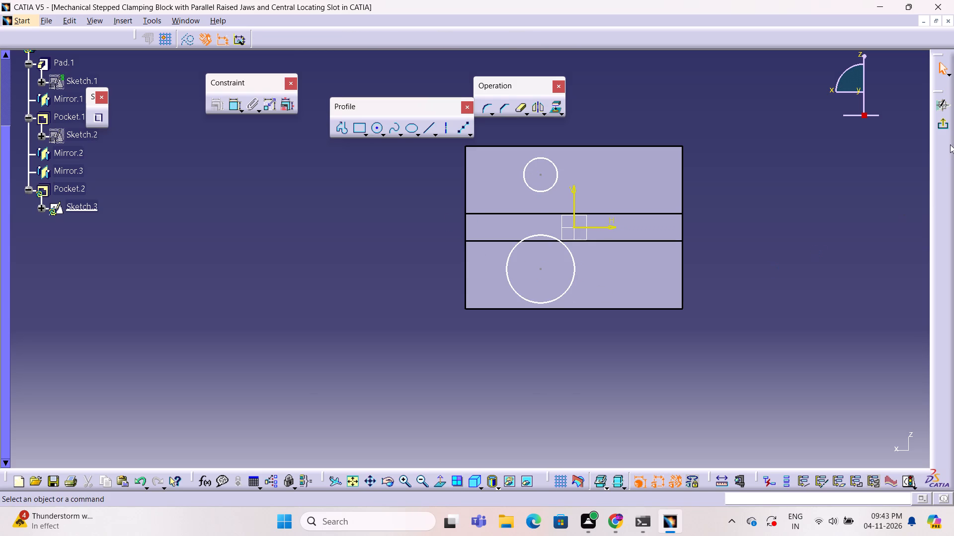
{"action": "left_click", "coordinate": [941, 127]}
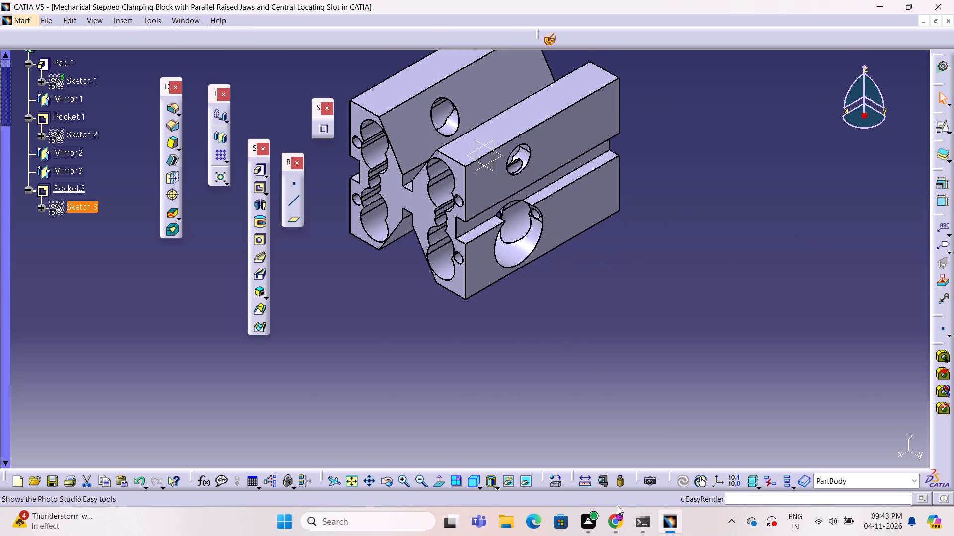
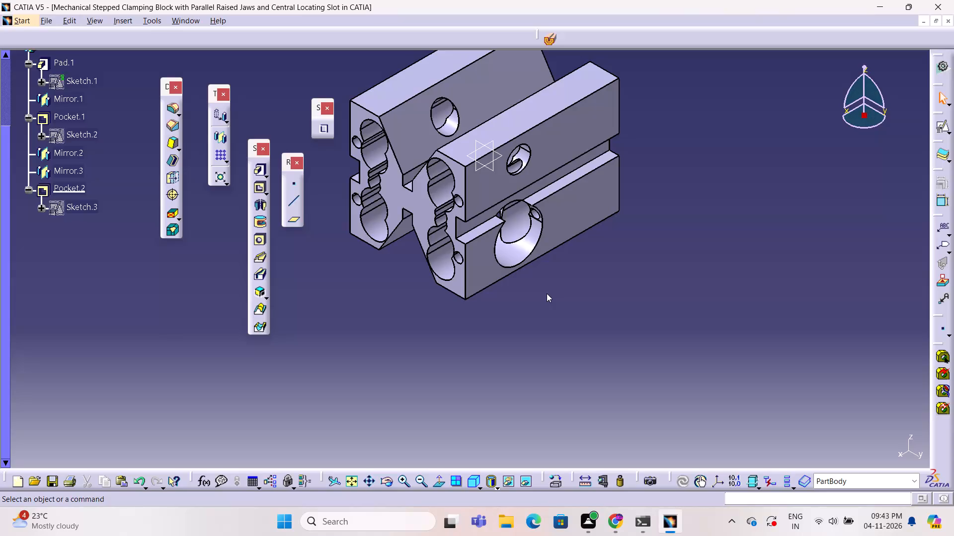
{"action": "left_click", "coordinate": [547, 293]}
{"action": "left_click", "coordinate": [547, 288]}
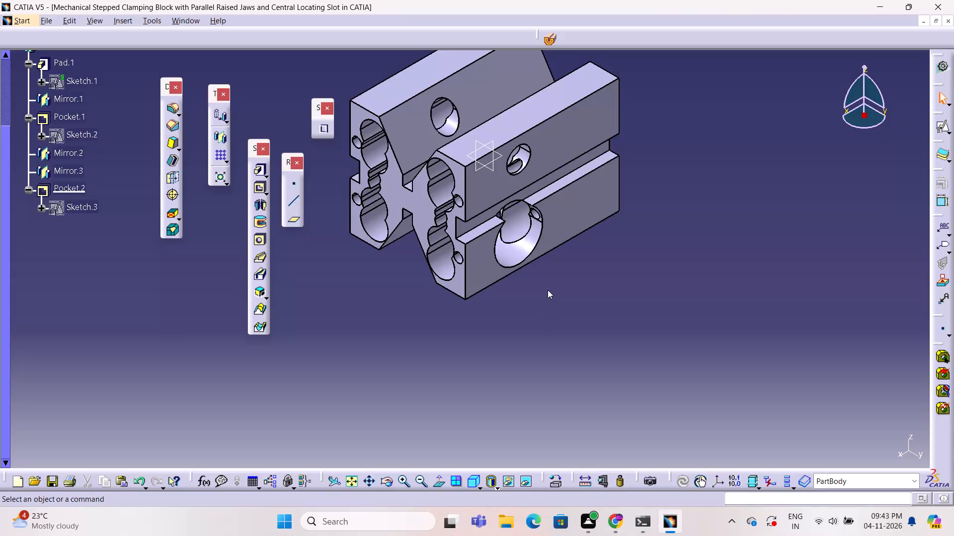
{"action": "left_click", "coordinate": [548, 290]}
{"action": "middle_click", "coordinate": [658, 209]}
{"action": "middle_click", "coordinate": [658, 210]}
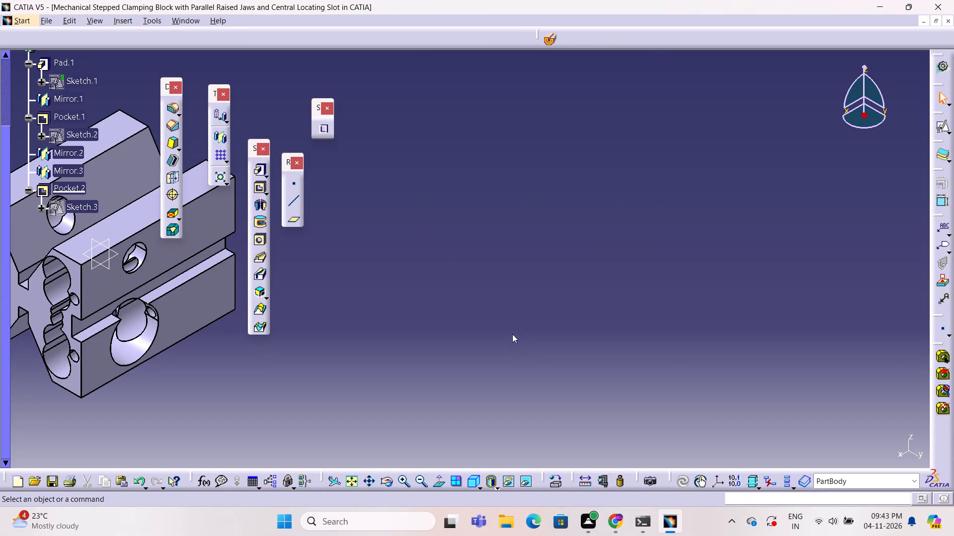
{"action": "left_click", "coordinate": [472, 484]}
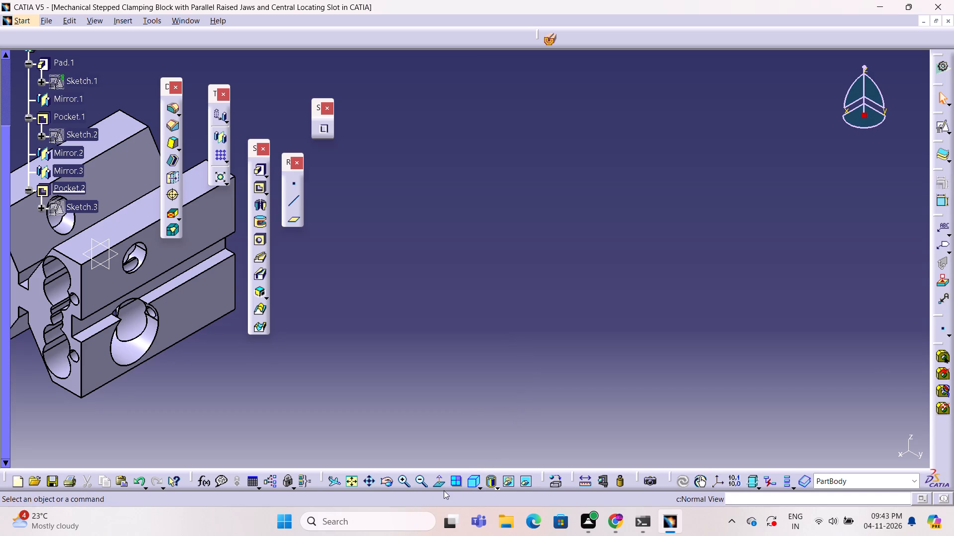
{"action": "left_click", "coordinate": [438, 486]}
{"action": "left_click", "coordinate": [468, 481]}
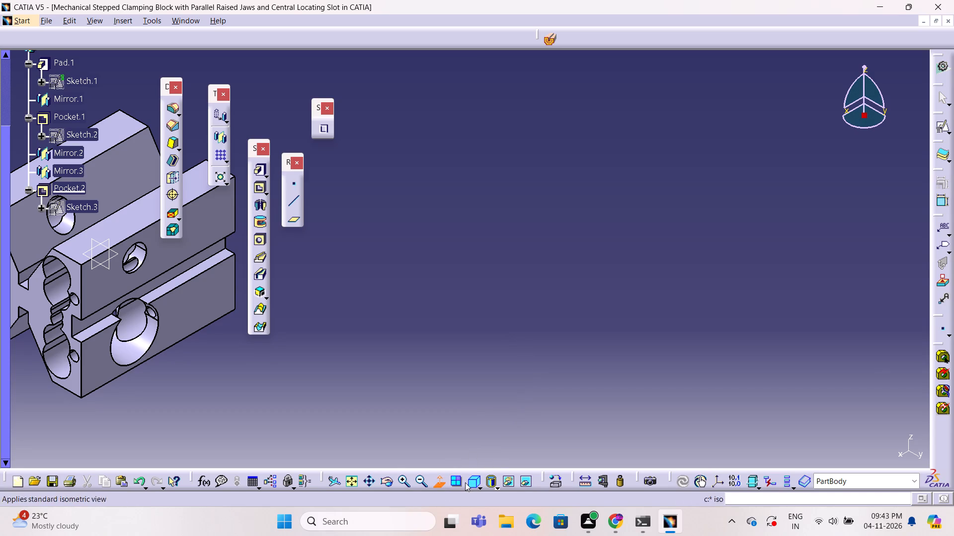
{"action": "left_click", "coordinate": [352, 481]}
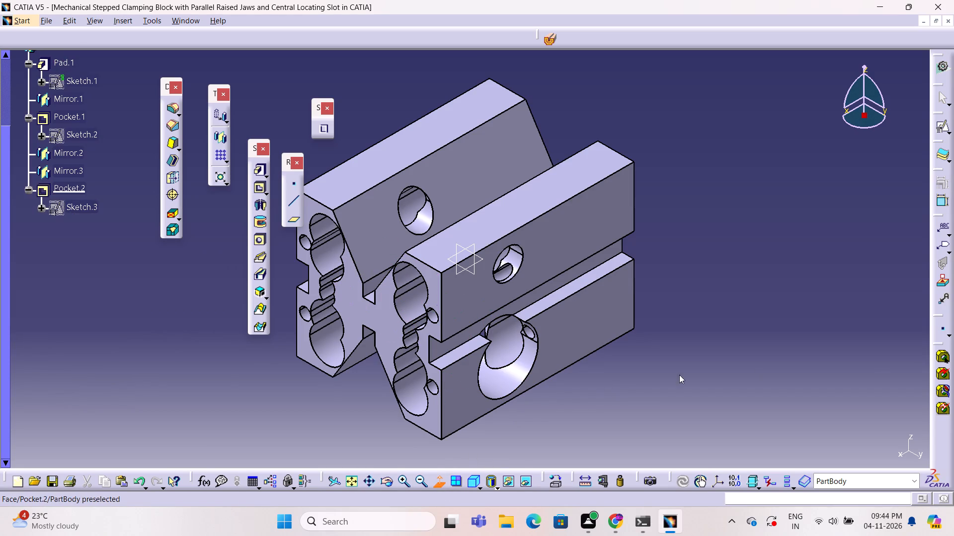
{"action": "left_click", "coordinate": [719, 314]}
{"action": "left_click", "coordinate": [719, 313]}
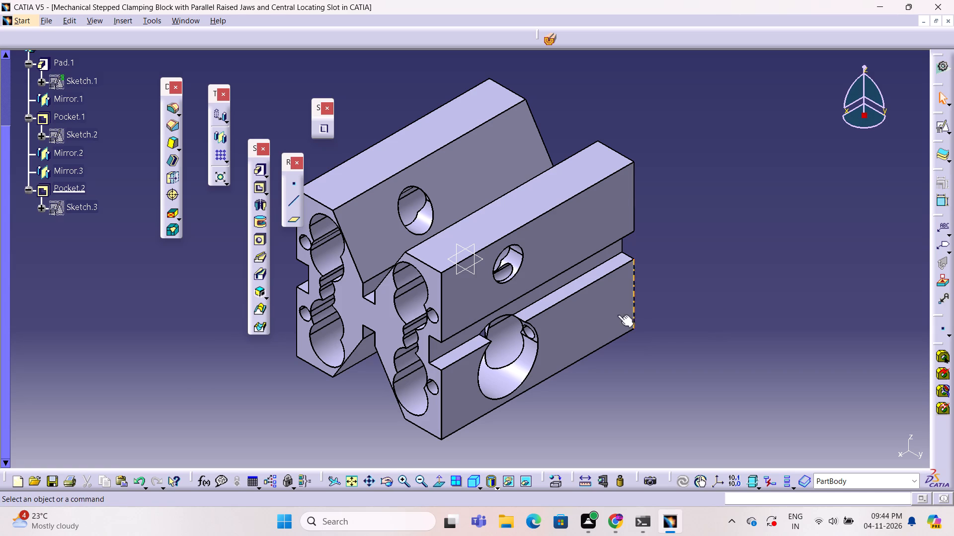
Delete Sketch.3 together with the side-face pocket built on it.
{"action": "scroll", "coordinate": [86, 226], "scroll_direction": "up", "scroll_amount": 1}
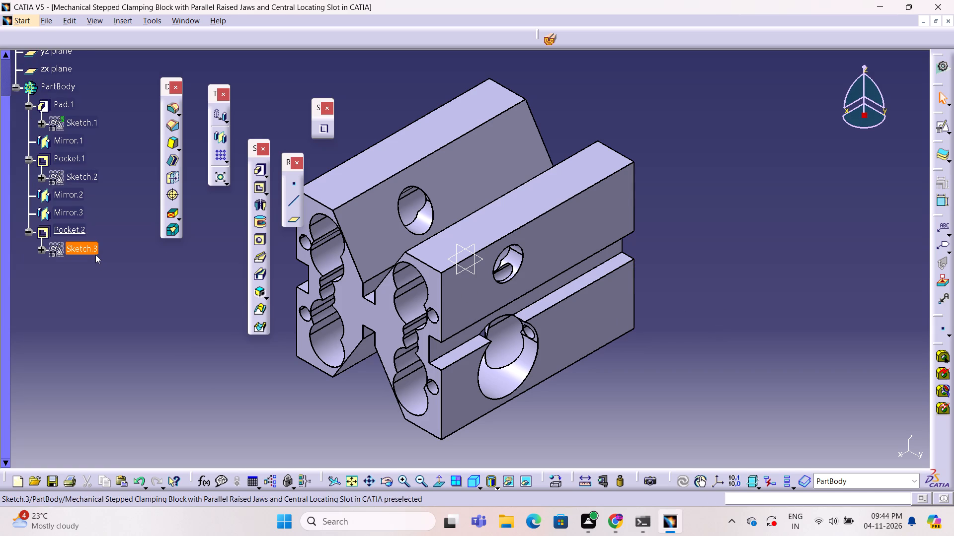
{"action": "right_click", "coordinate": [94, 251]}
{"action": "left_click", "coordinate": [147, 415]}
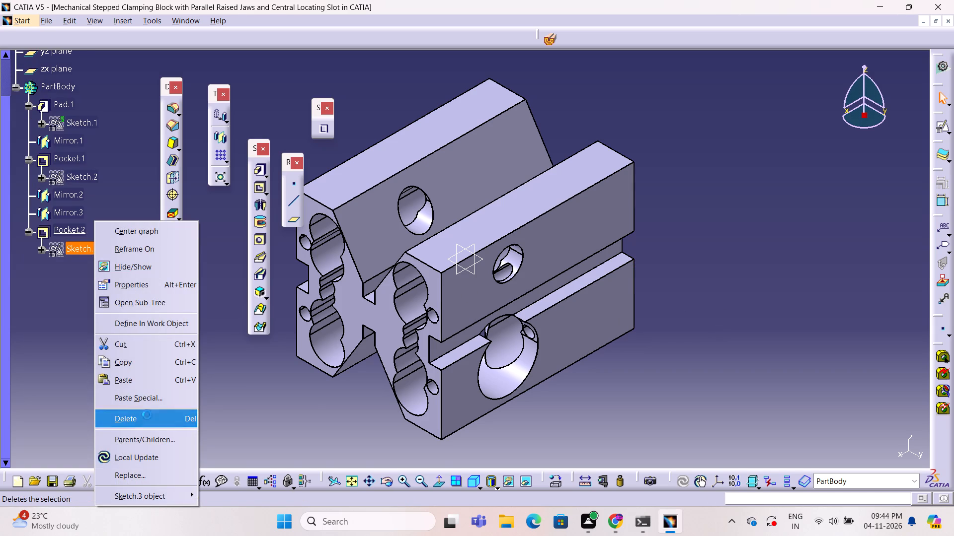
{"action": "left_click", "coordinate": [837, 448]}
{"action": "left_click", "coordinate": [732, 345]}
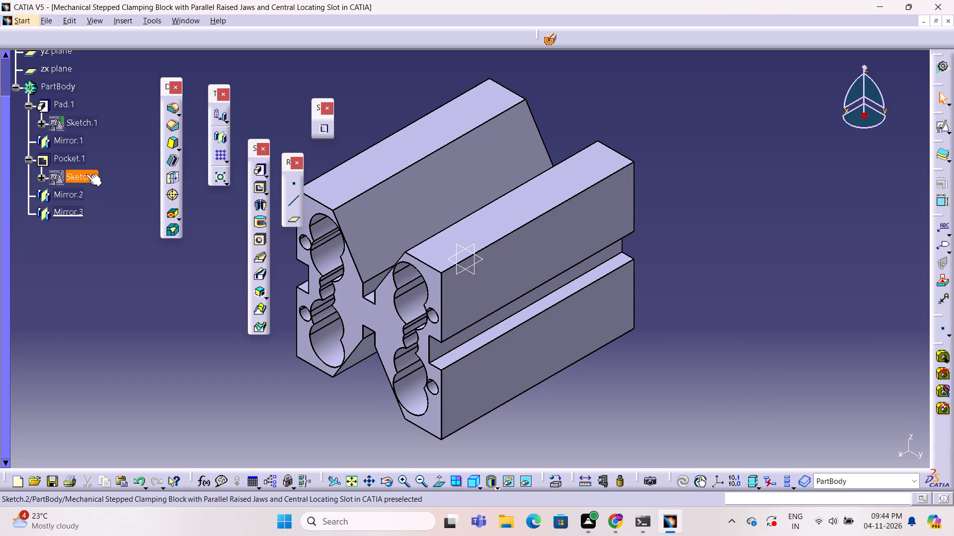
{"action": "left_click", "coordinate": [85, 255]}
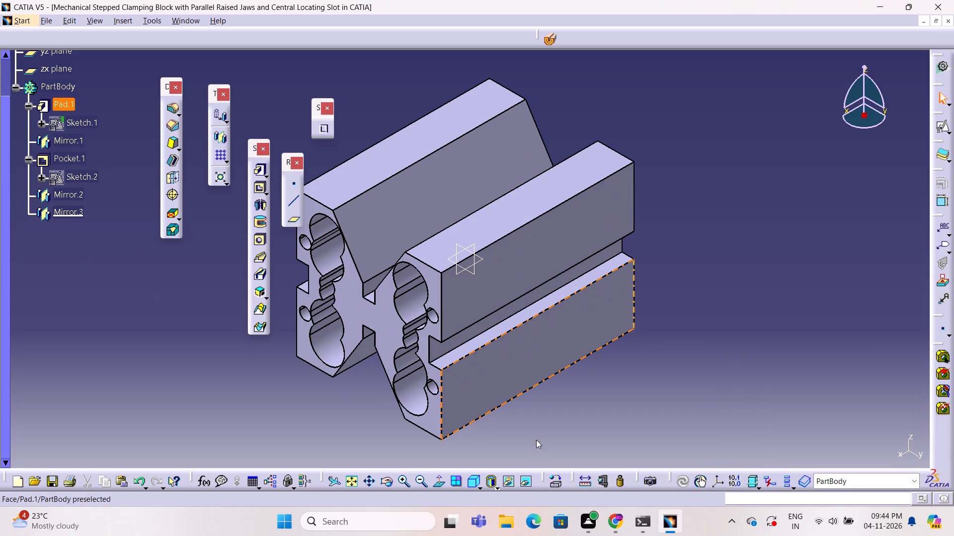
Create a positioned sketch on the jaw's inclined inner face and draw a circle centred at about H -22 mm, V 28 mm.
{"action": "left_click", "coordinate": [482, 199]}
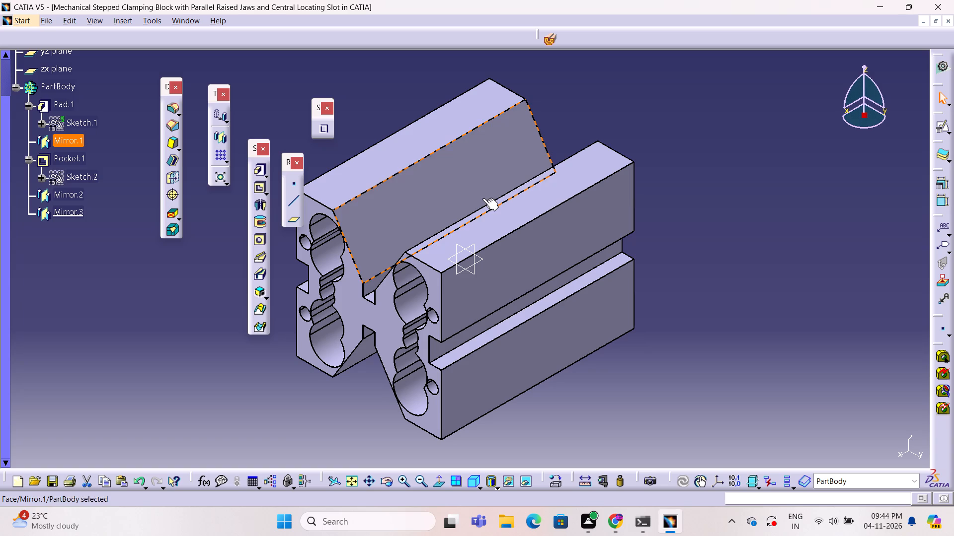
{"action": "left_click", "coordinate": [941, 124]}
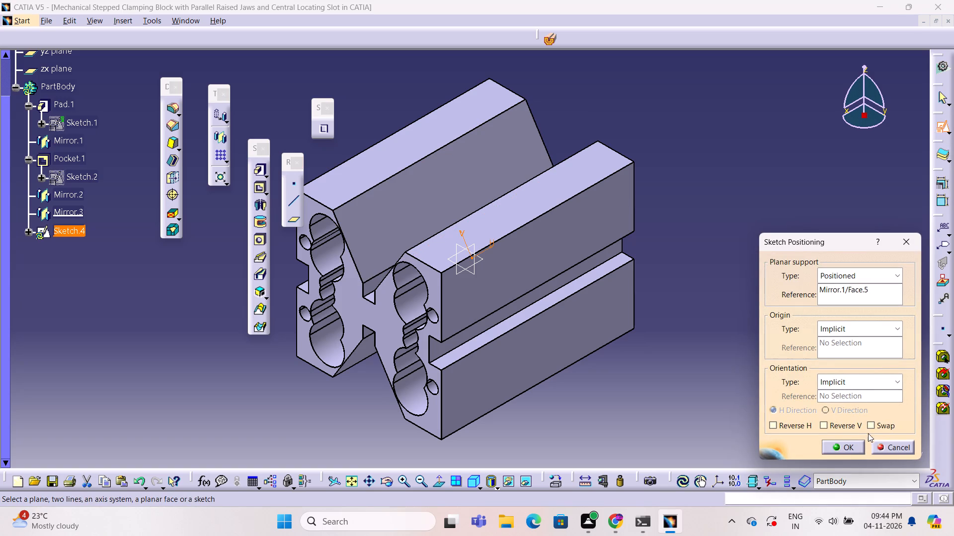
{"action": "middle_click_drag", "start_coordinate": [646, 394], "coordinate": [661, 431]}
{"action": "right_click_drag", "start_coordinate": [646, 394], "coordinate": [661, 431]}
{"action": "right_click", "coordinate": [661, 431]}
{"action": "left_click", "coordinate": [842, 450]}
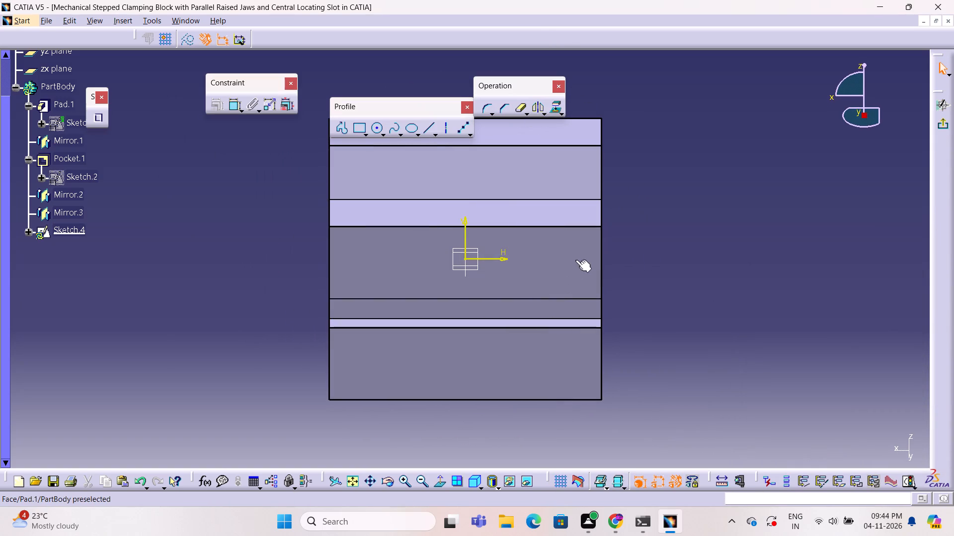
{"action": "left_click", "coordinate": [373, 128]}
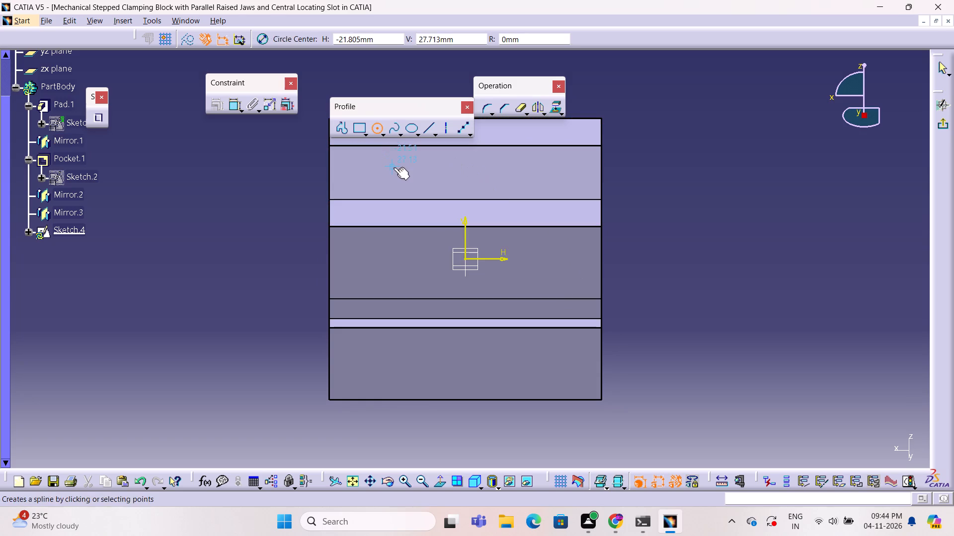
{"action": "left_click", "coordinate": [394, 167]}
{"action": "left_click", "coordinate": [408, 176]}
{"action": "left_click", "coordinate": [741, 164]}
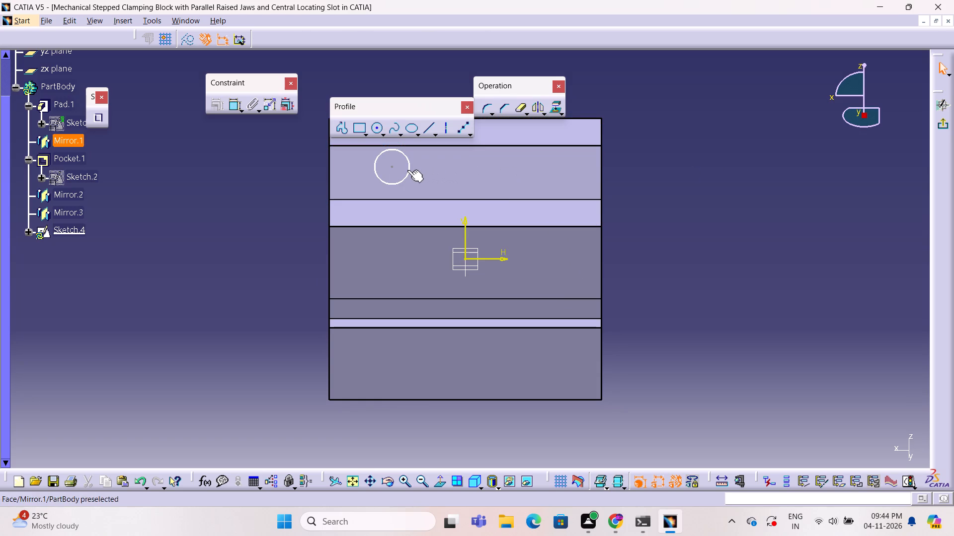
Mirror the circle about the sketch's V axis and finish the sketch.
{"action": "left_click", "coordinate": [407, 170]}
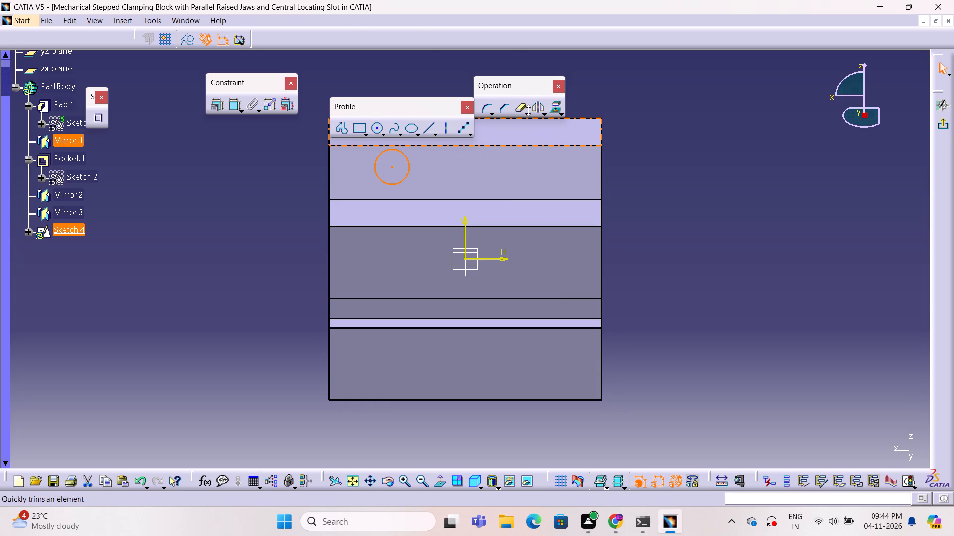
{"action": "left_click", "coordinate": [535, 109]}
{"action": "left_click", "coordinate": [464, 218]}
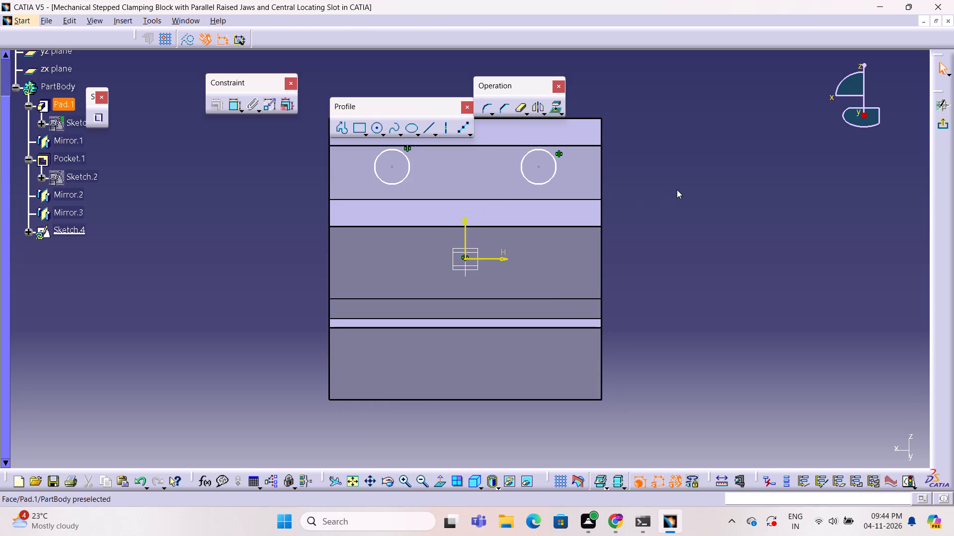
{"action": "left_click", "coordinate": [705, 188]}
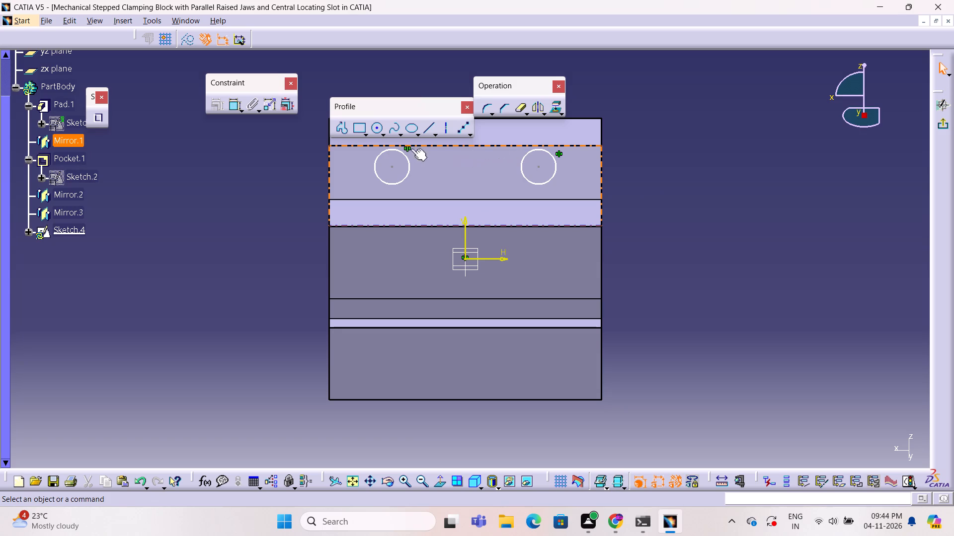
{"action": "middle_click_drag", "start_coordinate": [638, 231], "coordinate": [463, 324]}
{"action": "right_click_drag", "start_coordinate": [637, 231], "coordinate": [463, 324]}
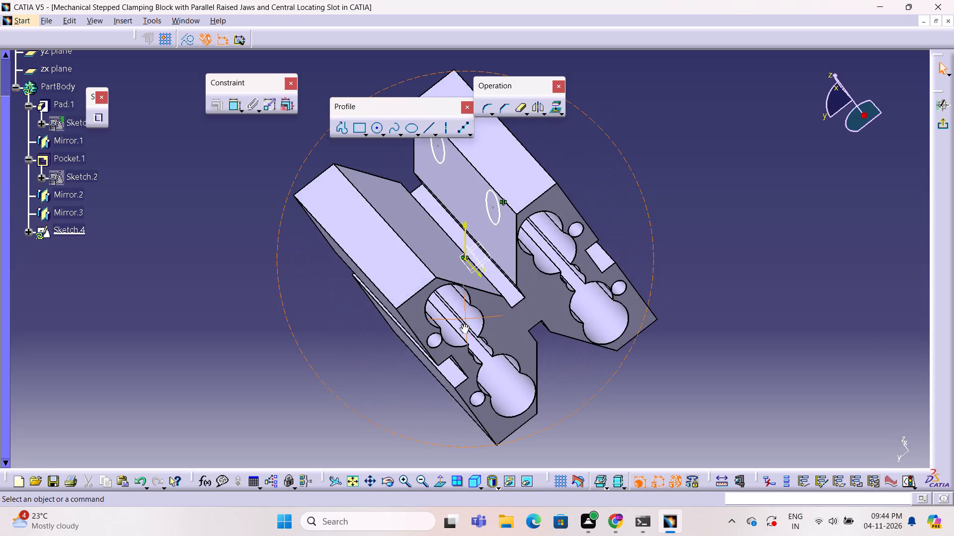
{"action": "right_click_drag", "start_coordinate": [463, 324], "coordinate": [449, 352]}
{"action": "middle_click_drag", "start_coordinate": [463, 324], "coordinate": [449, 352]}
{"action": "right_click", "coordinate": [449, 352]}
{"action": "middle_click", "coordinate": [449, 352]}
{"action": "right_click", "coordinate": [449, 352]}
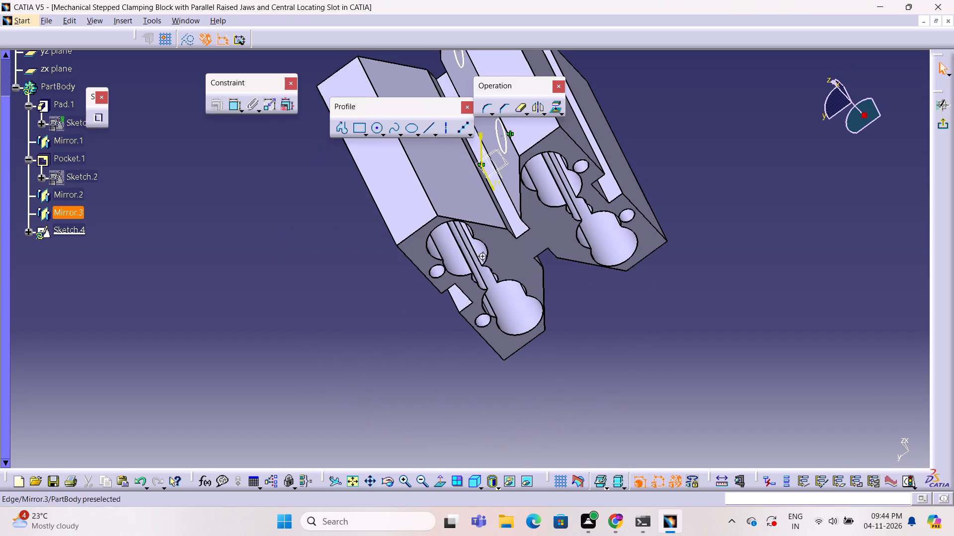
{"action": "middle_click", "coordinate": [481, 255]}
{"action": "middle_click_drag", "start_coordinate": [485, 259], "coordinate": [556, 358]}
{"action": "middle_click", "coordinate": [556, 358]}
{"action": "left_click", "coordinate": [556, 358]}
{"action": "middle_click", "coordinate": [556, 358]}
{"action": "left_click", "coordinate": [565, 382]}
{"action": "middle_click", "coordinate": [565, 382]}
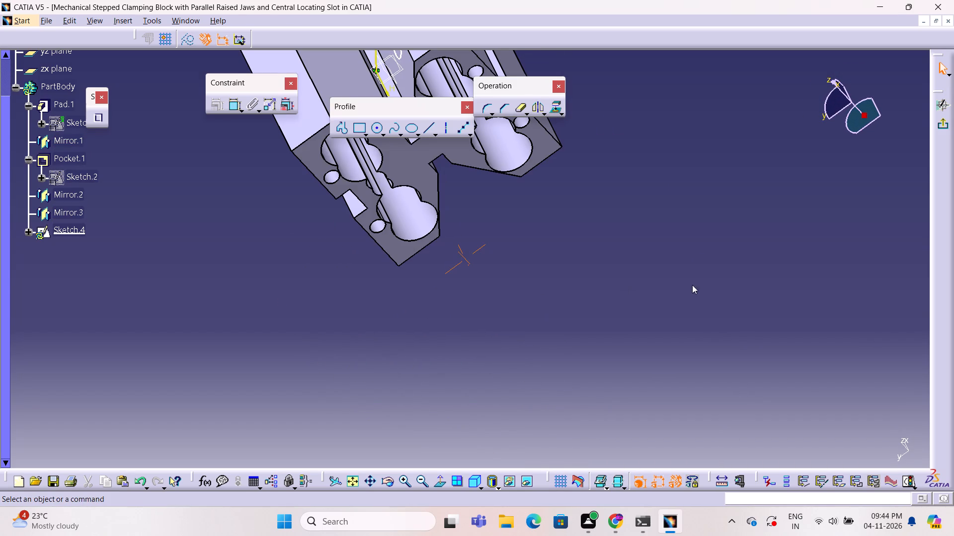
{"action": "left_click", "coordinate": [353, 478]}
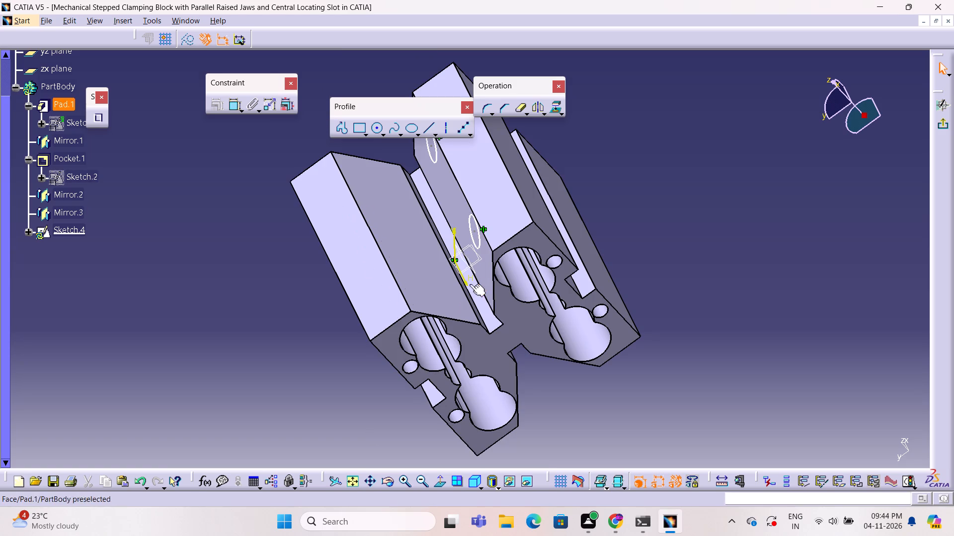
{"action": "left_click", "coordinate": [942, 130]}
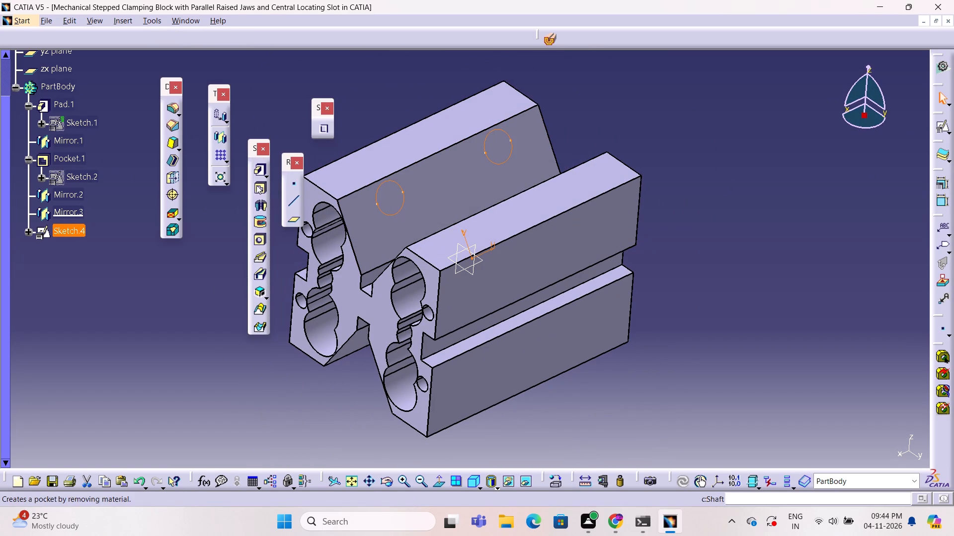
Move the floating Sketch-Based Features, Reference Elements and small single-icon palettes clear of the model.
{"action": "left_click_drag", "start_coordinate": [252, 148], "coordinate": [182, 219]}
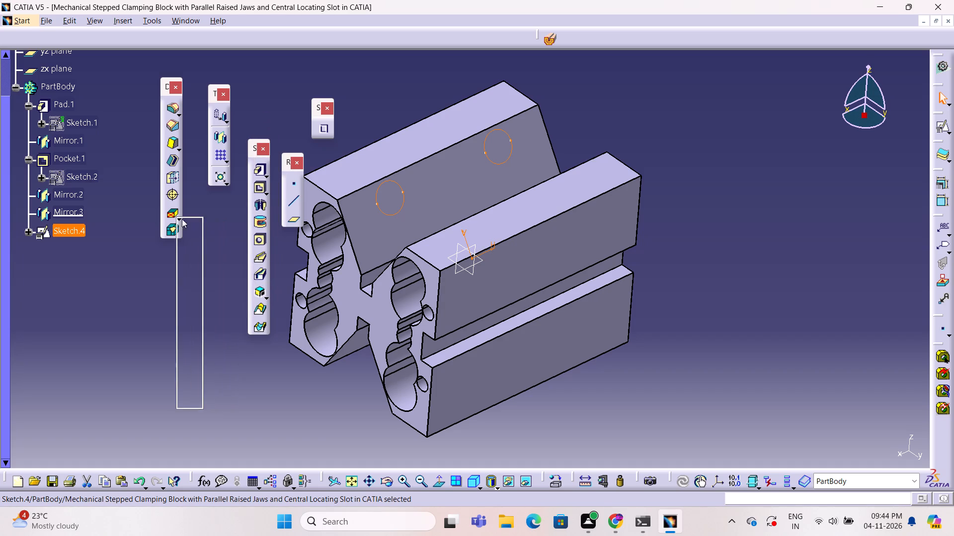
{"action": "left_click_drag", "start_coordinate": [182, 219], "coordinate": [197, 224]}
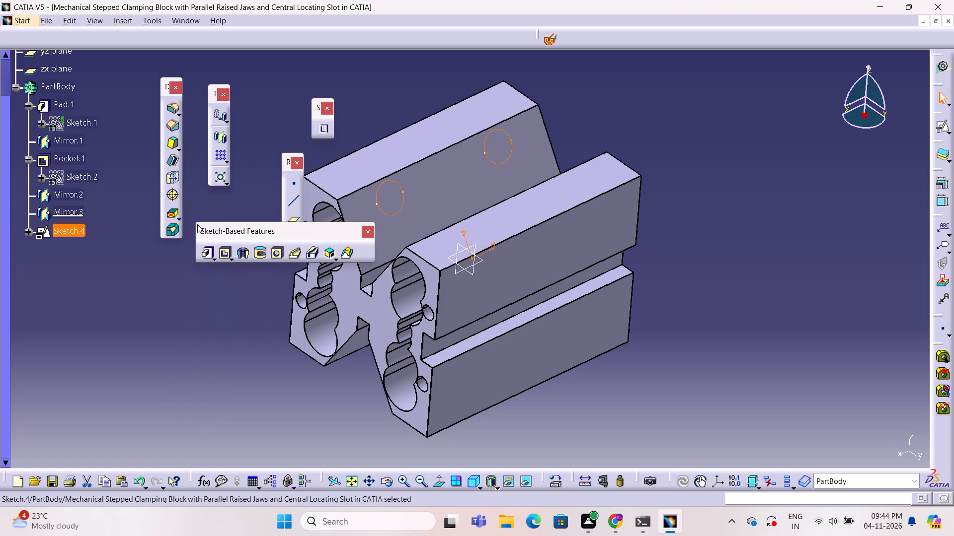
{"action": "left_click_drag", "start_coordinate": [244, 228], "coordinate": [680, 76]}
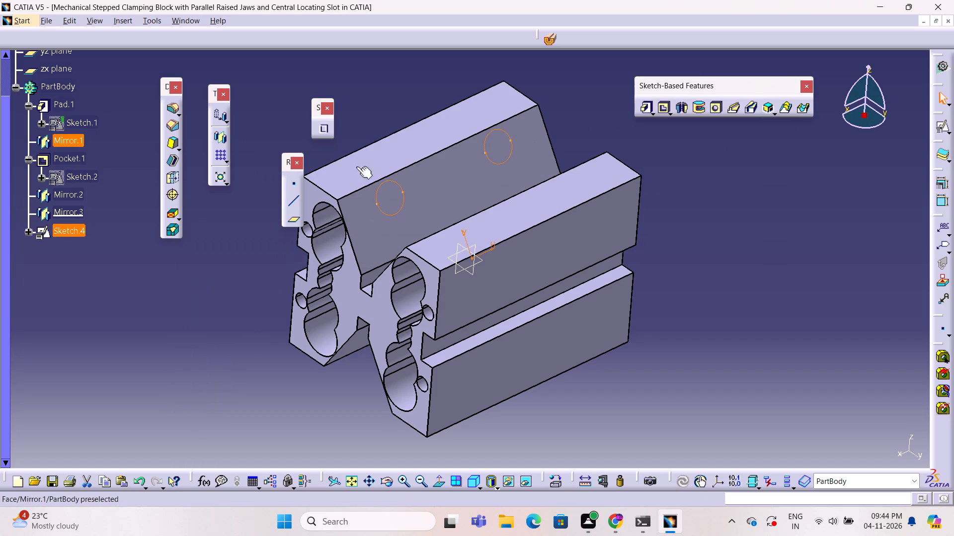
{"action": "left_click_drag", "start_coordinate": [285, 159], "coordinate": [264, 134]}
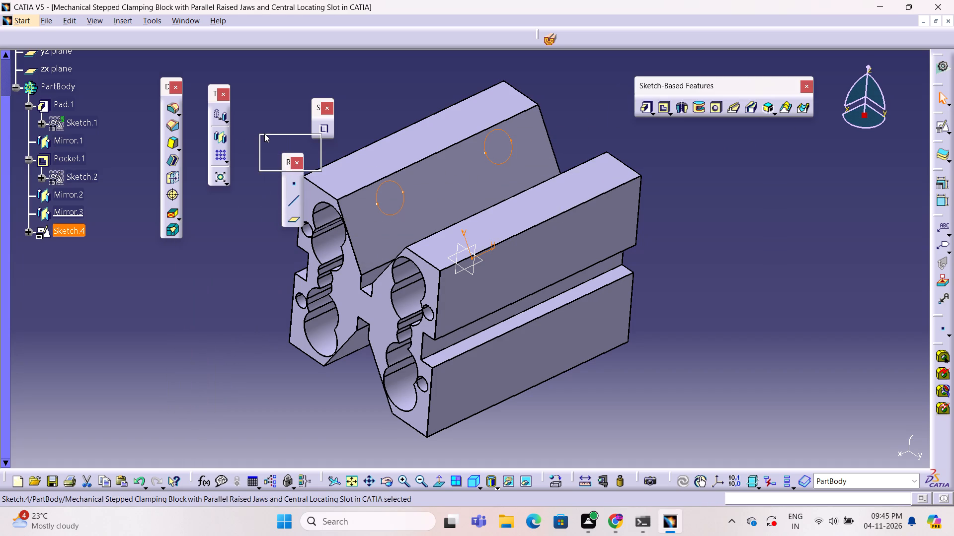
{"action": "left_click_drag", "start_coordinate": [264, 134], "coordinate": [421, 63]}
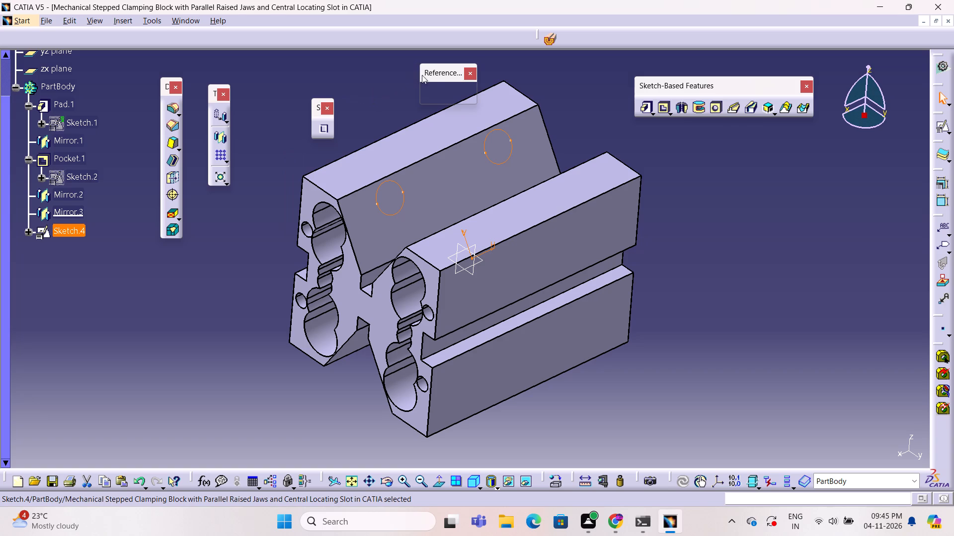
{"action": "left_click_drag", "start_coordinate": [449, 70], "coordinate": [401, 62]}
{"action": "left_click_drag", "start_coordinate": [317, 102], "coordinate": [282, 69]}
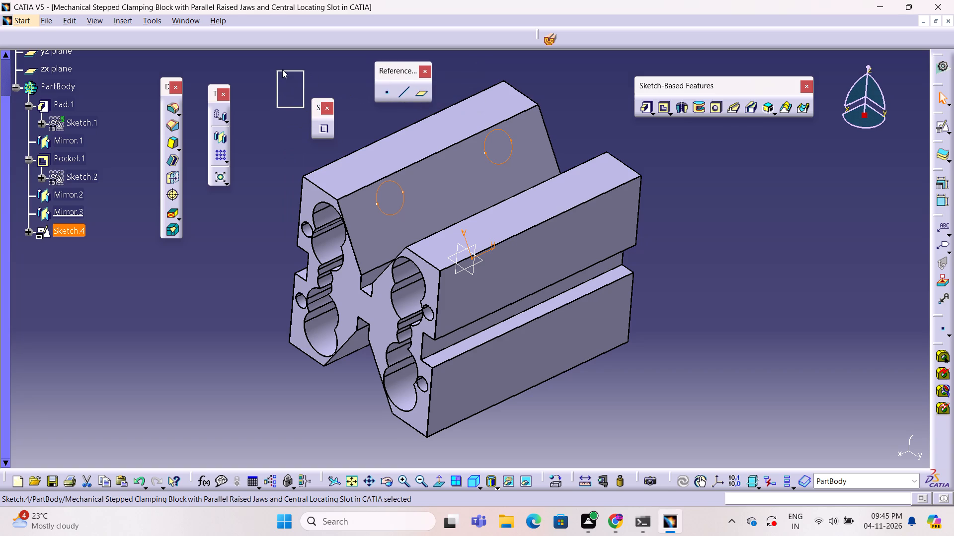
{"action": "left_click_drag", "start_coordinate": [282, 69], "coordinate": [265, 63]}
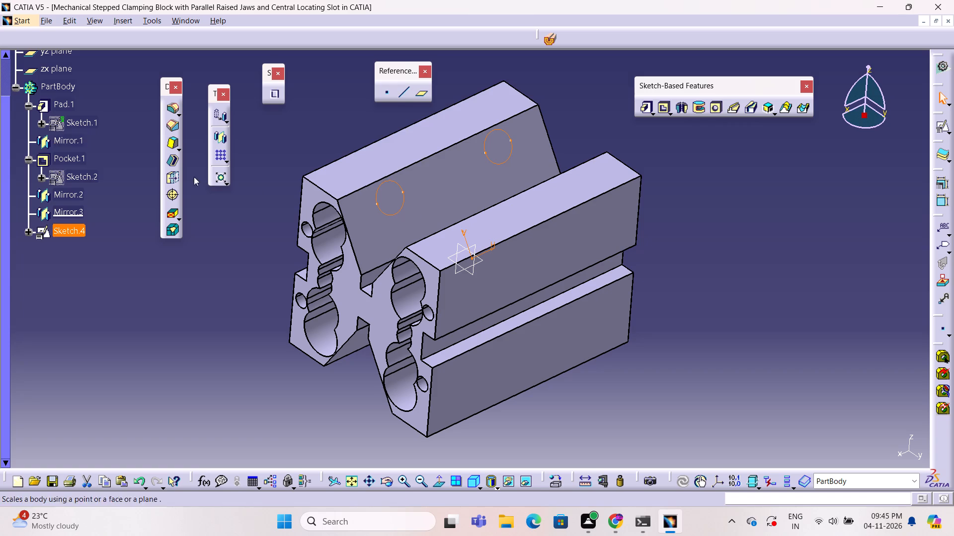
Cut a pocket from the two-circle sketch with the limit type Up to last.
{"action": "left_click", "coordinate": [661, 109]}
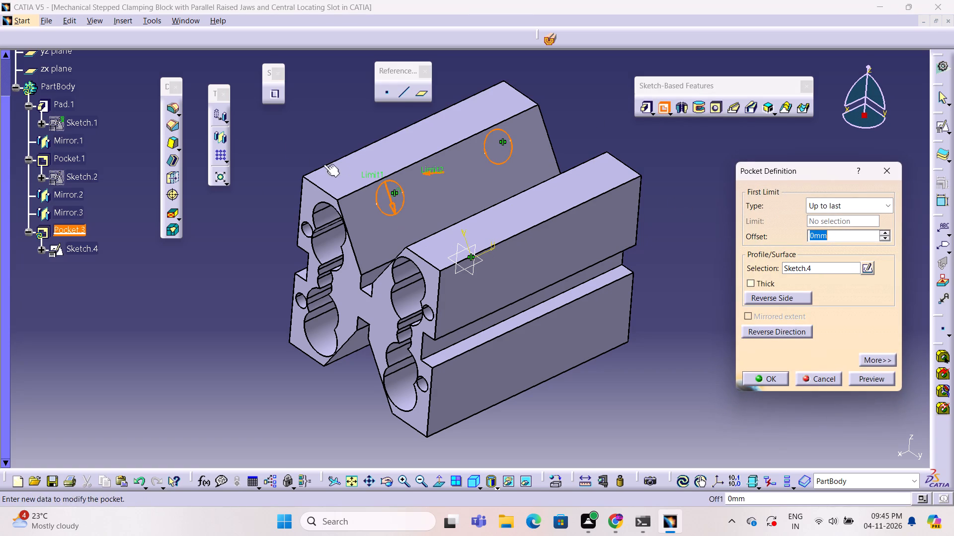
{"action": "middle_click_drag", "start_coordinate": [285, 140], "coordinate": [382, 179]}
{"action": "right_click_drag", "start_coordinate": [285, 140], "coordinate": [382, 179]}
{"action": "right_click", "coordinate": [382, 179]}
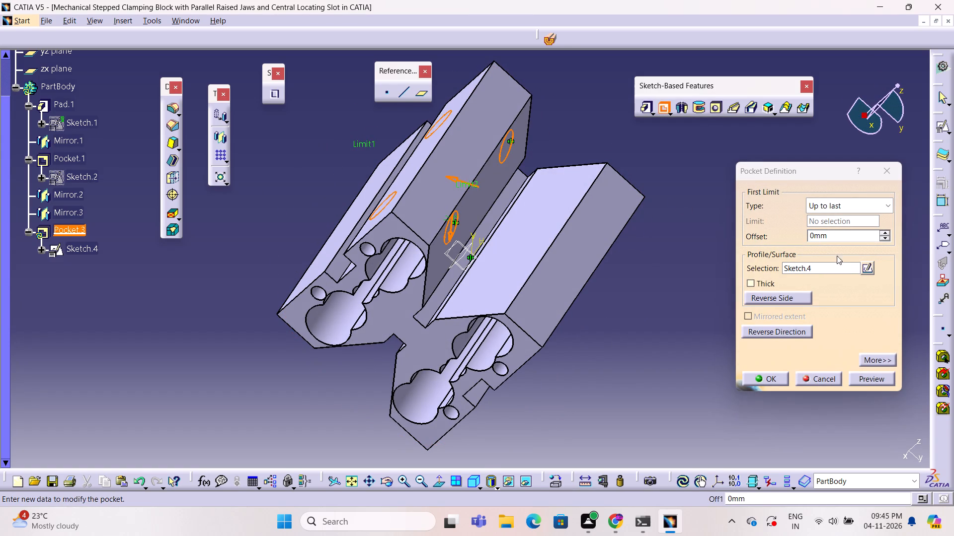
{"action": "left_click", "coordinate": [886, 381]}
{"action": "left_click", "coordinate": [766, 379]}
{"action": "left_click", "coordinate": [669, 320]}
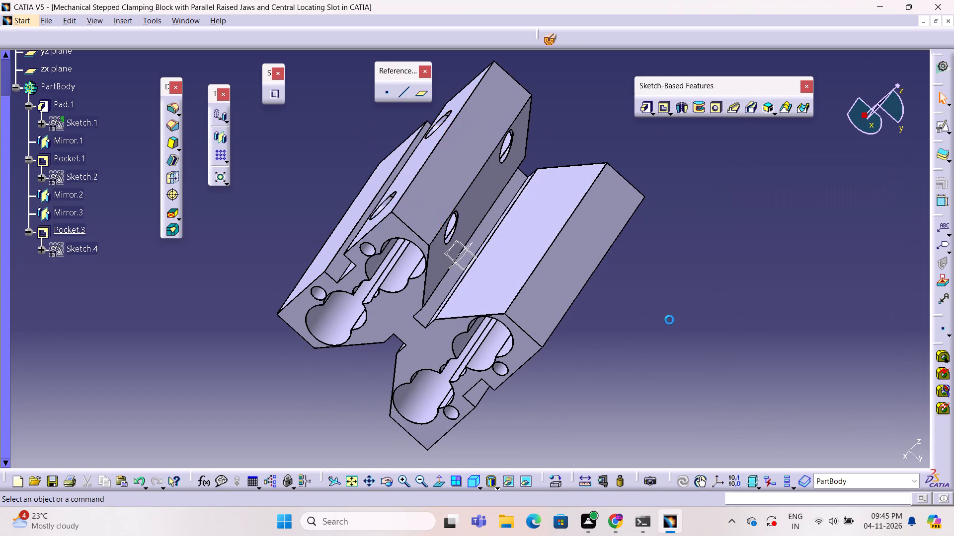
Examine the cross holes cut in the jaw and the opposite jaw's faces from several angles.
{"action": "middle_click_drag", "start_coordinate": [670, 320], "coordinate": [547, 333]}
{"action": "right_click_drag", "start_coordinate": [670, 320], "coordinate": [547, 333]}
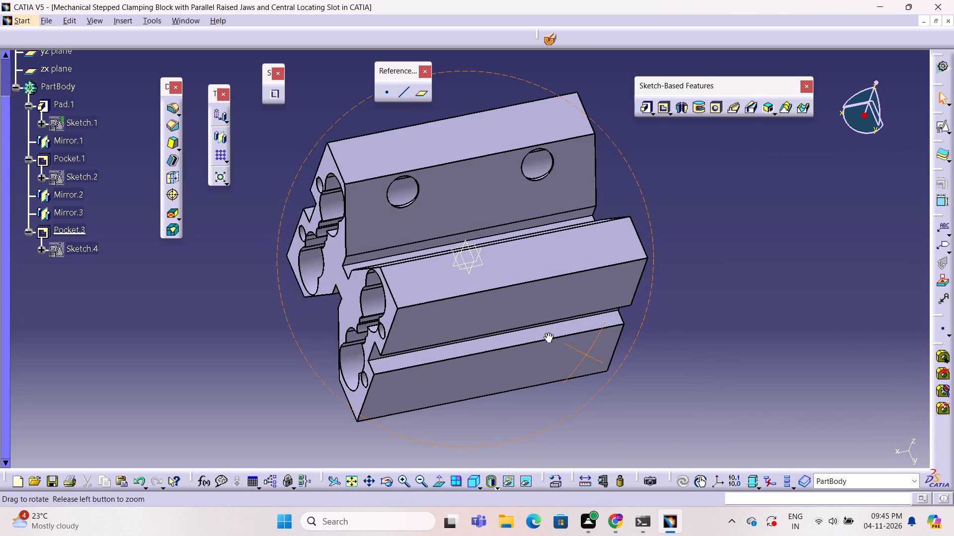
{"action": "middle_click_drag", "start_coordinate": [547, 333], "coordinate": [582, 420]}
{"action": "right_click_drag", "start_coordinate": [547, 333], "coordinate": [582, 420]}
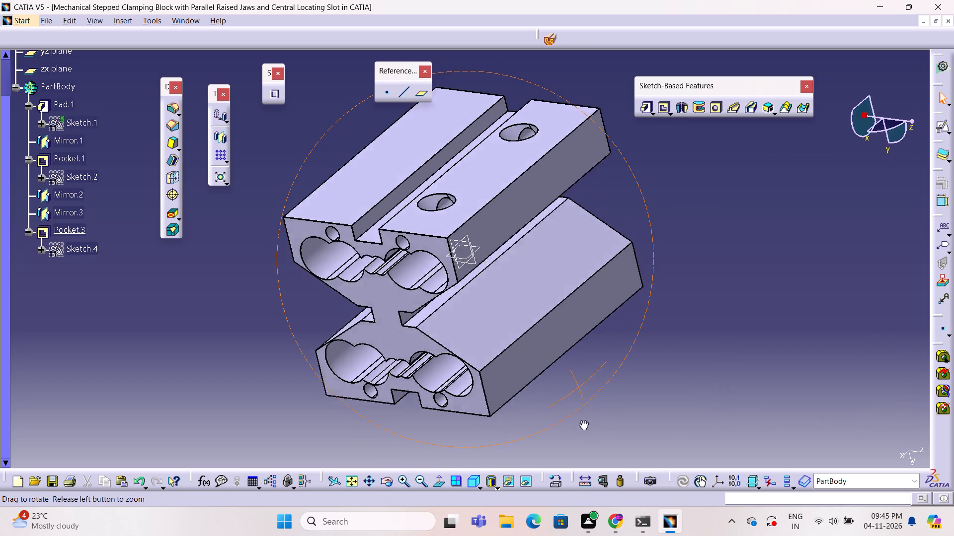
{"action": "middle_click_drag", "start_coordinate": [582, 420], "coordinate": [606, 352]}
{"action": "right_click_drag", "start_coordinate": [582, 420], "coordinate": [606, 352]}
{"action": "left_click", "coordinate": [617, 345]}
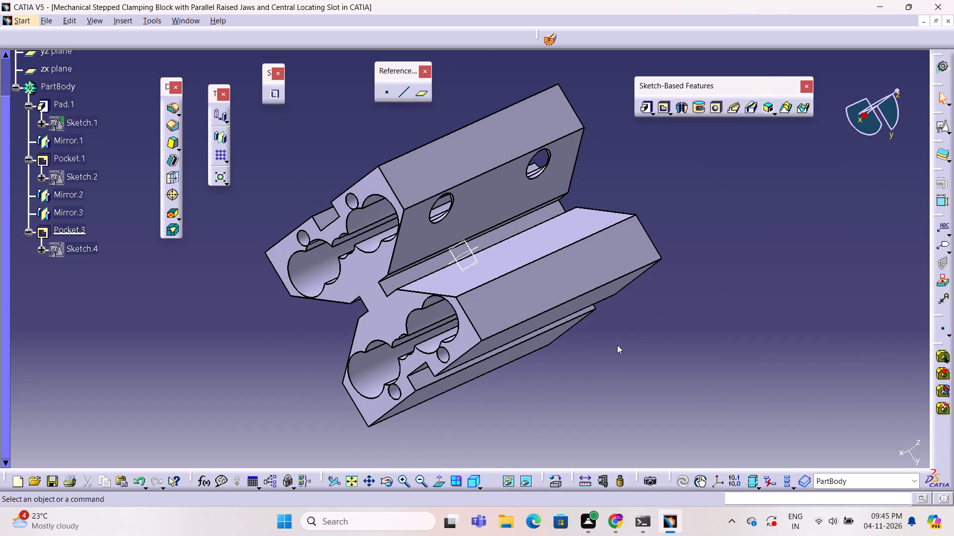
{"action": "left_click", "coordinate": [617, 345]}
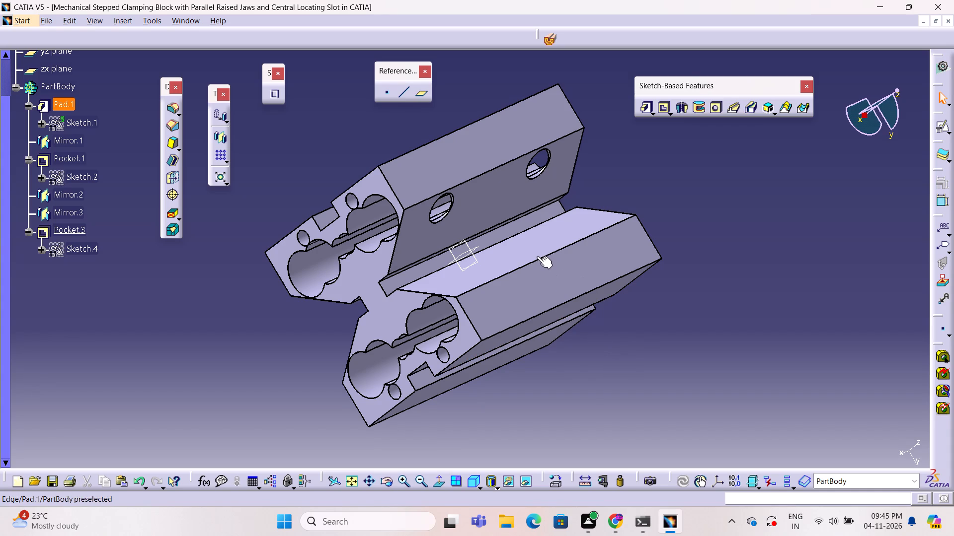
{"action": "left_click", "coordinate": [204, 370]}
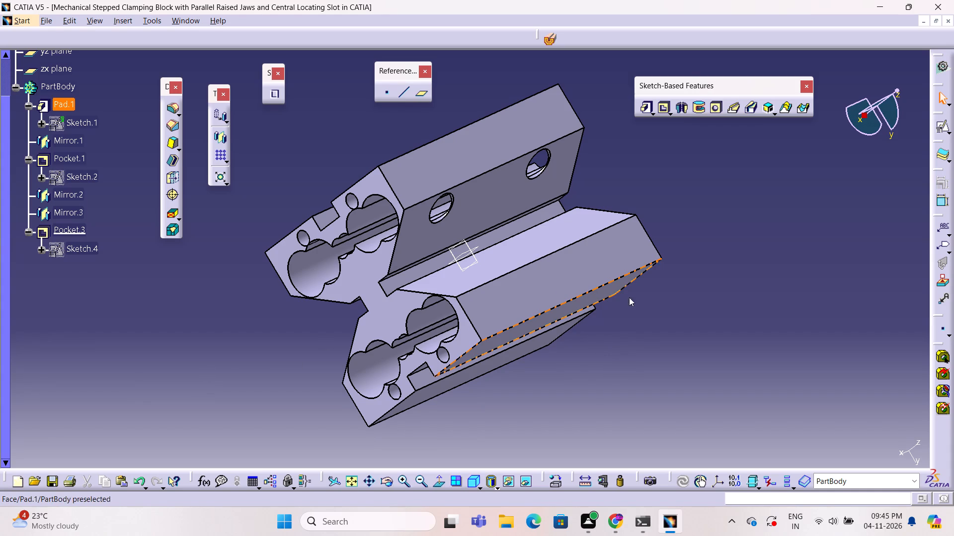
{"action": "left_click", "coordinate": [732, 243]}
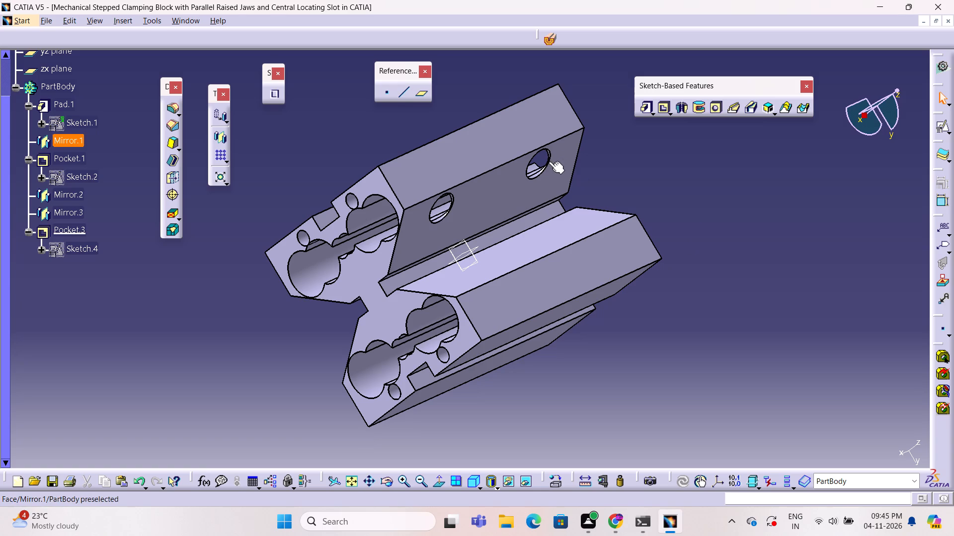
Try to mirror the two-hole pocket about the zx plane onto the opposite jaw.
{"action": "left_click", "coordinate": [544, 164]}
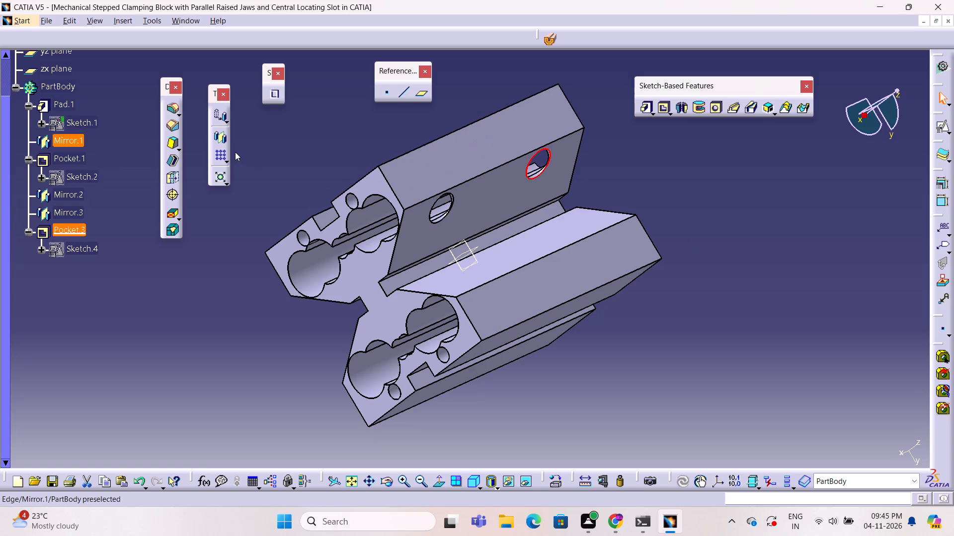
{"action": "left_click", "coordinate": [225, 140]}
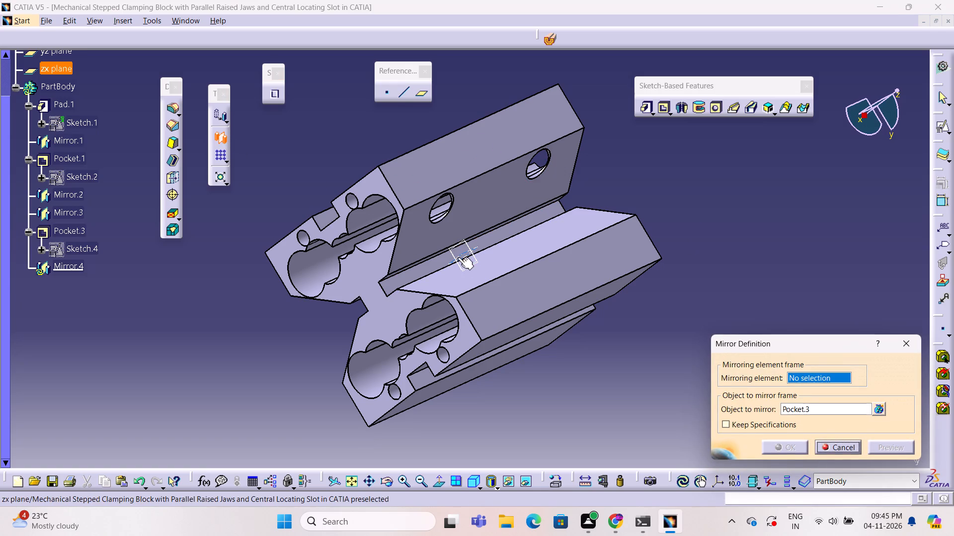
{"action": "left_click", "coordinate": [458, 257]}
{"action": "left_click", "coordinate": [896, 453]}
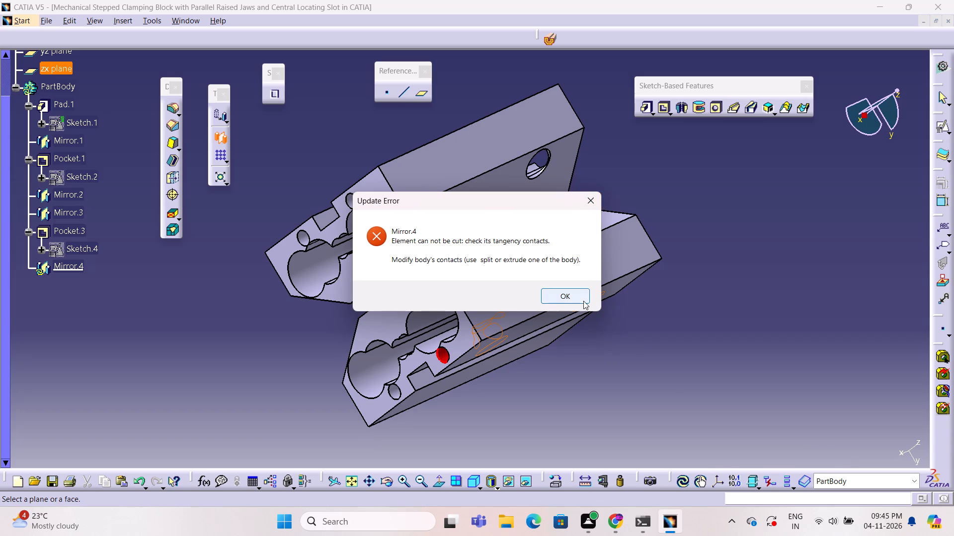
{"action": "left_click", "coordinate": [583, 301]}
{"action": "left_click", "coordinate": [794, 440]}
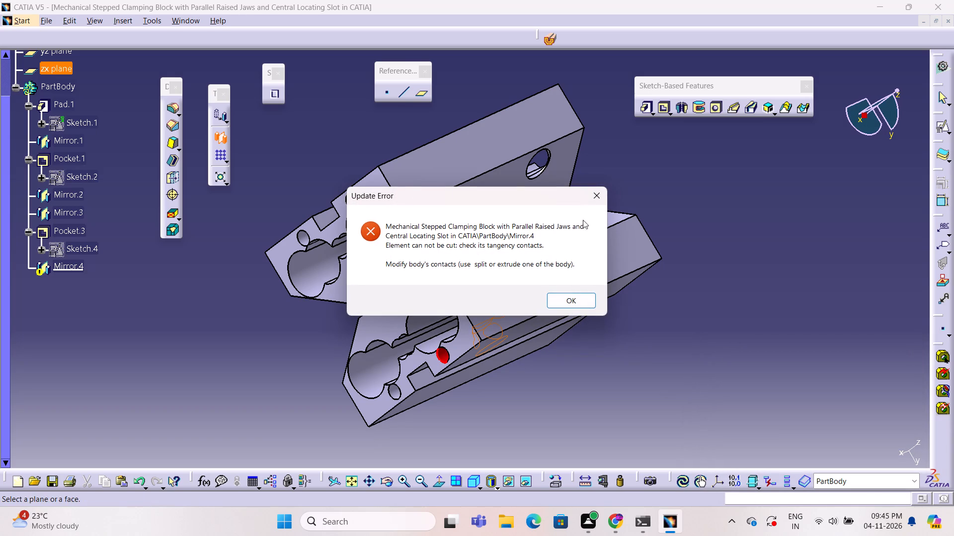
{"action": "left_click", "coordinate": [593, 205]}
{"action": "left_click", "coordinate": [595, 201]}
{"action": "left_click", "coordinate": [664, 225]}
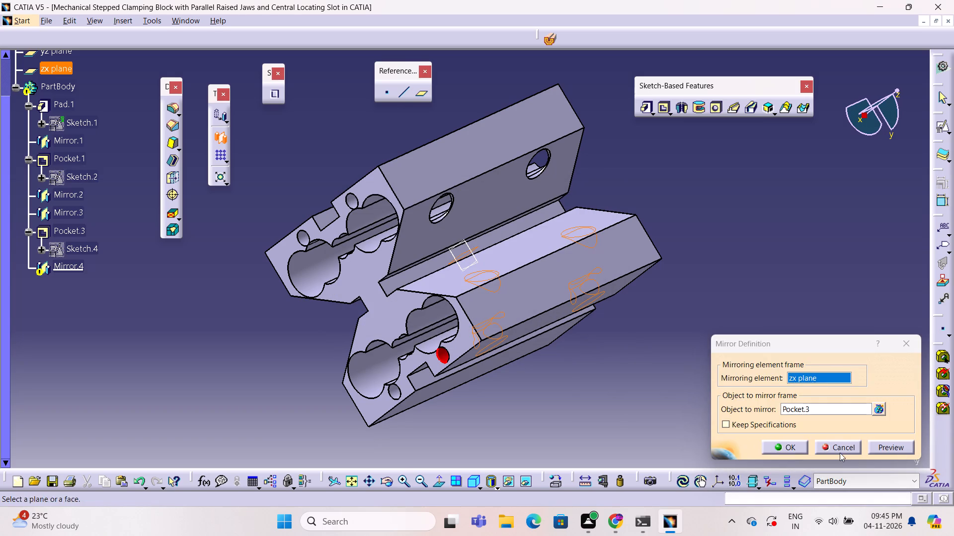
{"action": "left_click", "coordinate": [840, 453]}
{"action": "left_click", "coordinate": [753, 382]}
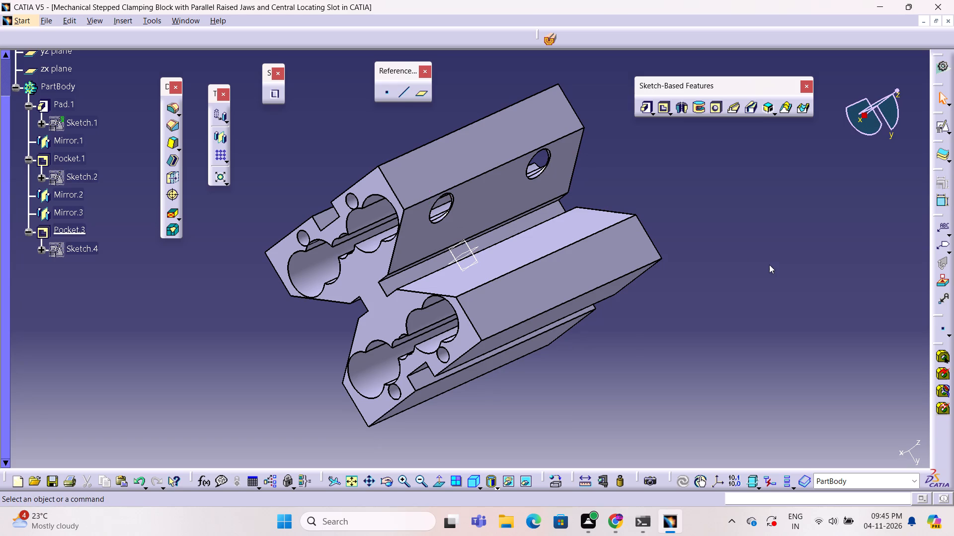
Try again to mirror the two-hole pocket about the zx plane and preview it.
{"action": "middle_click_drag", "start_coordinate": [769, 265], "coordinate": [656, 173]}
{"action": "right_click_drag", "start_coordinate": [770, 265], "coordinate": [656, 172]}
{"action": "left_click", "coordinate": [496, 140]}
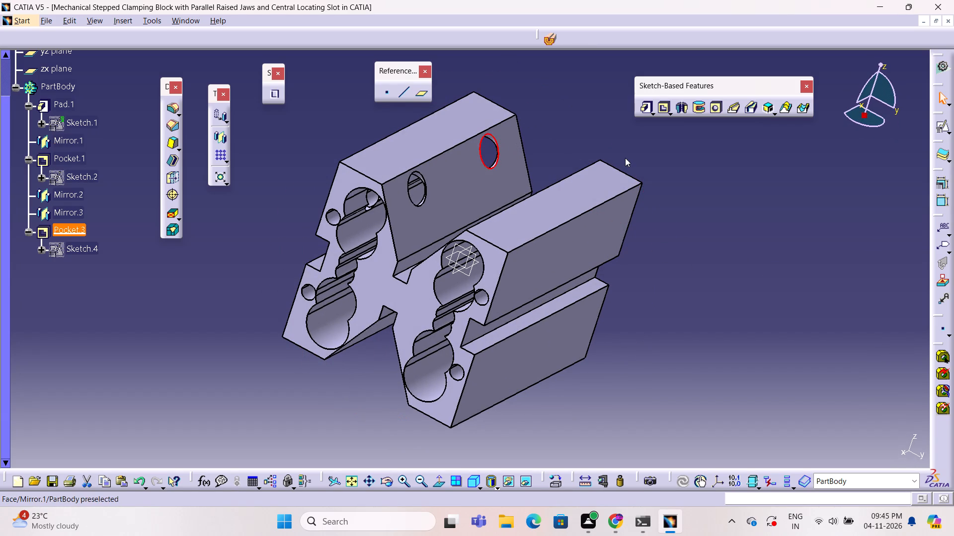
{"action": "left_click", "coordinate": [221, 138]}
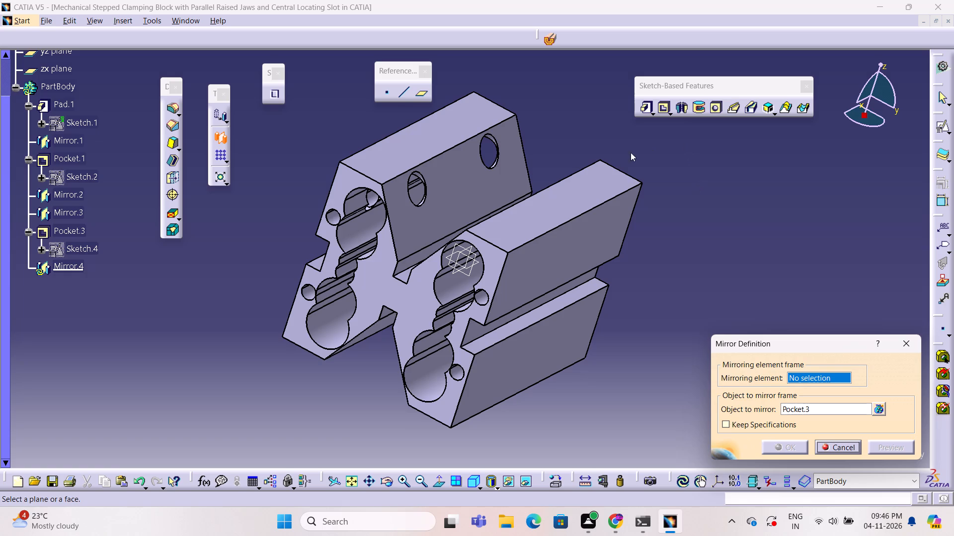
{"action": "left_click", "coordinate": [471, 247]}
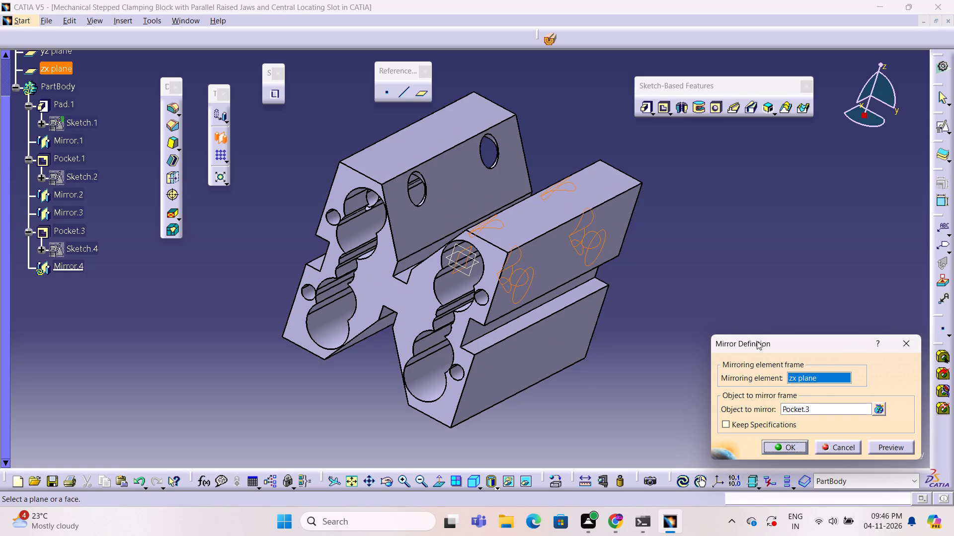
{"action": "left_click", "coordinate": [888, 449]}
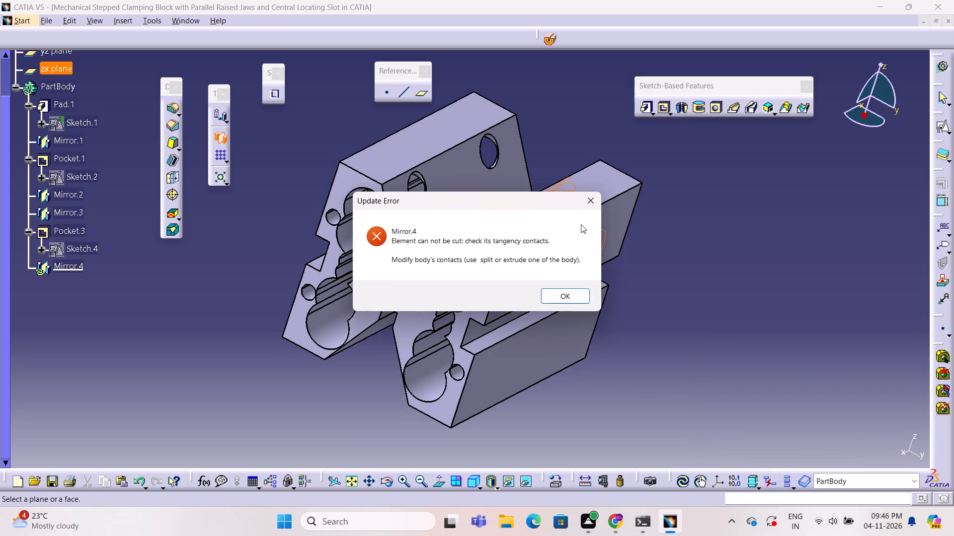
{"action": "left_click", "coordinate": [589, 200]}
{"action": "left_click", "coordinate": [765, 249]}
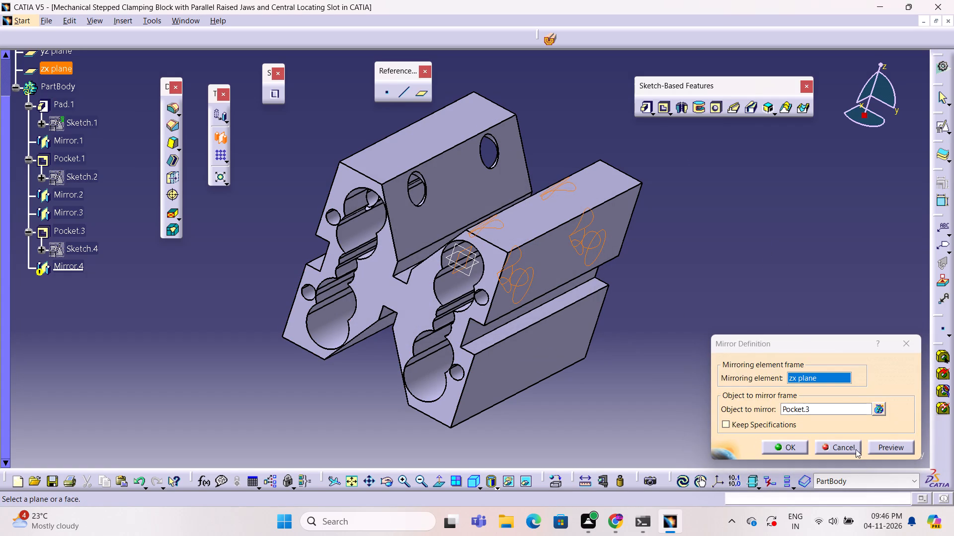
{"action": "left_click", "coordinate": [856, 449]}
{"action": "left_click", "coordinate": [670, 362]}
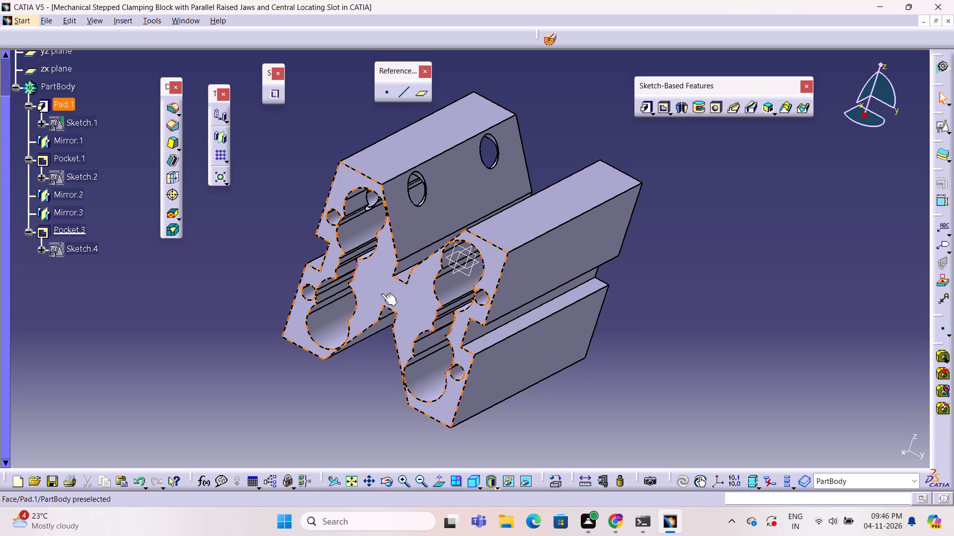
Create a positioned sketch on the opposite jaw's upper outer side face and draw a circle near one end of it.
{"action": "left_click", "coordinate": [231, 266]}
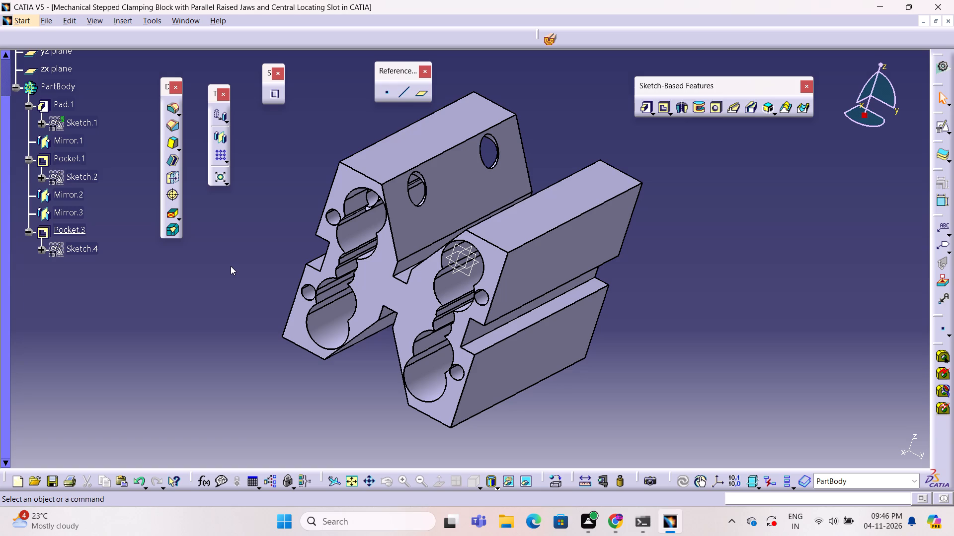
{"action": "left_click", "coordinate": [229, 228]}
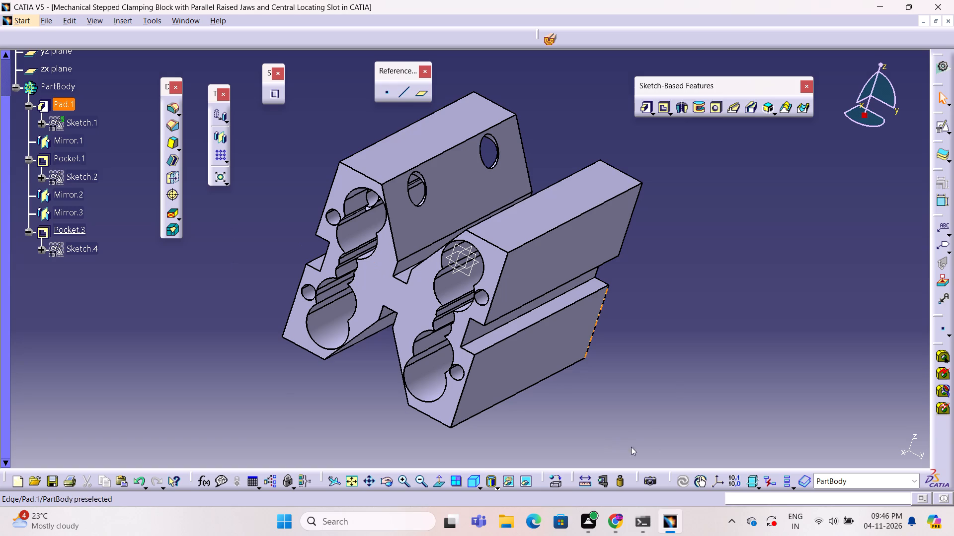
{"action": "left_click", "coordinate": [642, 360]}
{"action": "left_click", "coordinate": [565, 259]}
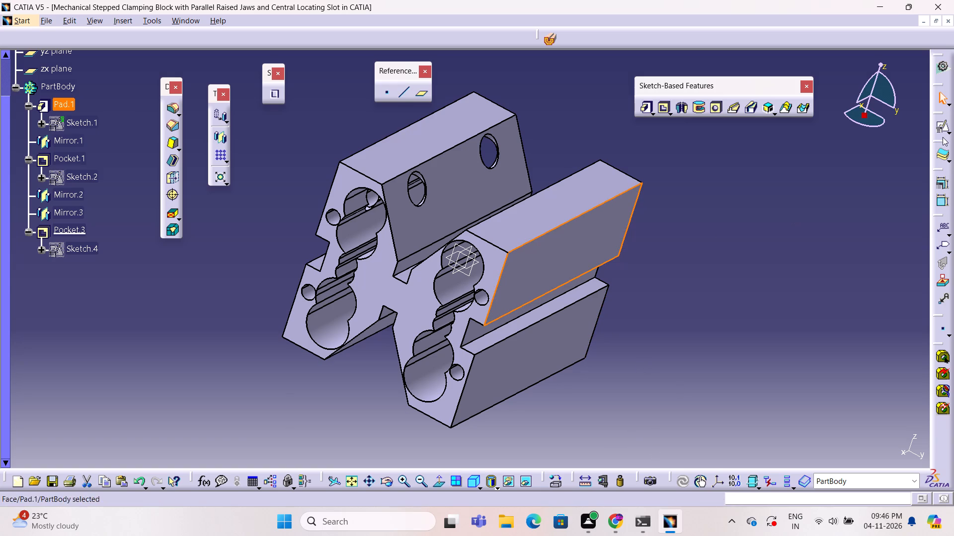
{"action": "left_click", "coordinate": [942, 130]}
{"action": "left_click", "coordinate": [853, 445]}
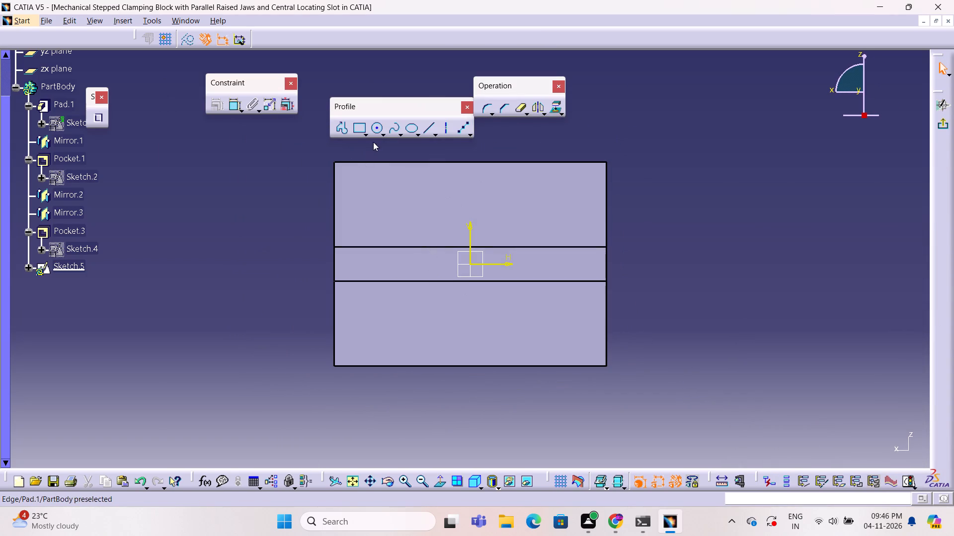
{"action": "left_click", "coordinate": [375, 127]}
{"action": "left_click", "coordinate": [376, 201]}
{"action": "left_click", "coordinate": [390, 216]}
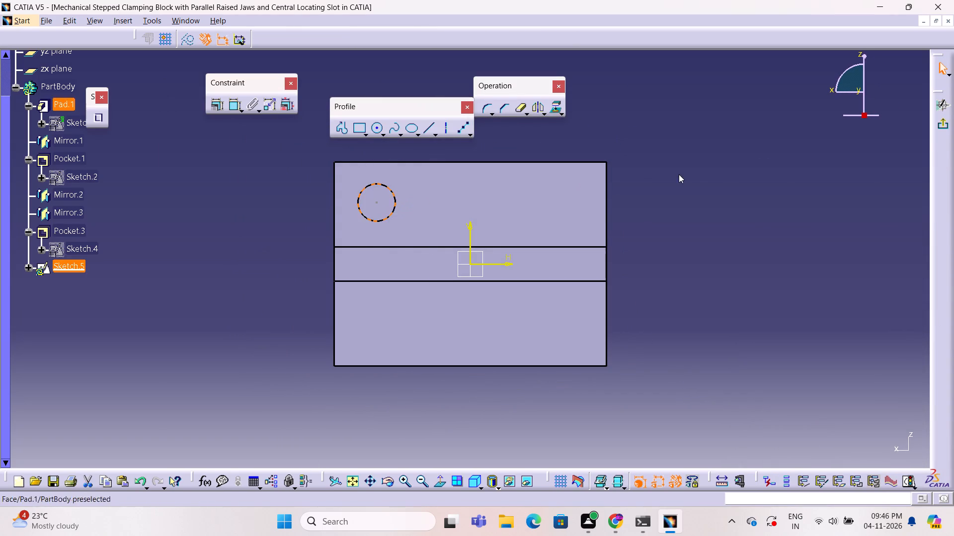
{"action": "left_click", "coordinate": [762, 164]}
Mirror the circle about the sketch's V axis.
{"action": "left_click", "coordinate": [392, 193]}
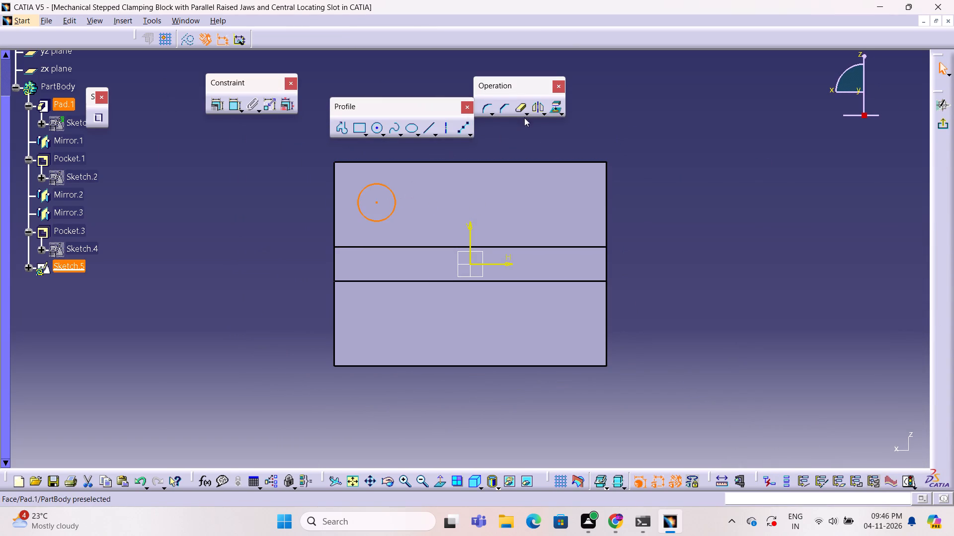
{"action": "left_click", "coordinate": [535, 108]}
{"action": "left_click", "coordinate": [472, 229]}
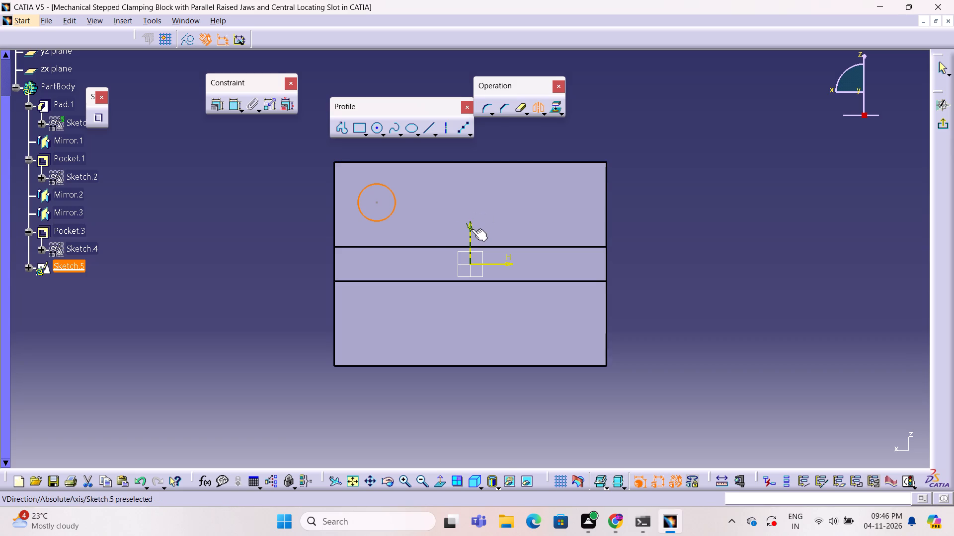
{"action": "left_click", "coordinate": [738, 147]}
Examine the two sketched circles on the jaw's outer face from several angles, fitting the part back in view.
{"action": "middle_click_drag", "start_coordinate": [728, 163], "coordinate": [764, 228]}
{"action": "right_click_drag", "start_coordinate": [728, 164], "coordinate": [764, 228]}
{"action": "right_click", "coordinate": [764, 228]}
{"action": "right_click", "coordinate": [765, 228]}
{"action": "middle_click_drag", "start_coordinate": [748, 212], "coordinate": [713, 208]}
{"action": "right_click_drag", "start_coordinate": [748, 212], "coordinate": [713, 208]}
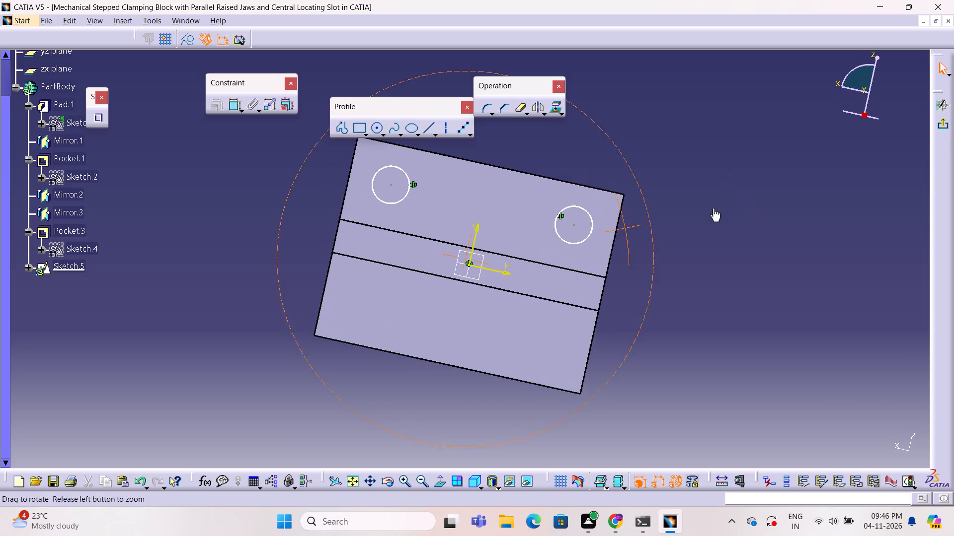
{"action": "middle_click_drag", "start_coordinate": [713, 208], "coordinate": [693, 208]}
{"action": "right_click_drag", "start_coordinate": [713, 208], "coordinate": [619, 150]}
{"action": "middle_click_drag", "start_coordinate": [687, 210], "coordinate": [675, 214]}
{"action": "middle_click", "coordinate": [670, 216]}
{"action": "middle_click_drag", "start_coordinate": [660, 223], "coordinate": [682, 211]}
{"action": "middle_click_drag", "start_coordinate": [676, 197], "coordinate": [616, 137]}
{"action": "middle_click", "coordinate": [612, 138]}
{"action": "middle_click", "coordinate": [611, 142]}
{"action": "middle_click", "coordinate": [612, 144]}
{"action": "middle_click", "coordinate": [614, 145]}
{"action": "right_click", "coordinate": [620, 152]}
{"action": "right_click", "coordinate": [624, 155]}
{"action": "right_click_drag", "start_coordinate": [628, 158], "coordinate": [632, 163]}
{"action": "left_click", "coordinate": [632, 163]}
{"action": "middle_click_drag", "start_coordinate": [635, 166], "coordinate": [685, 185]}
{"action": "right_click_drag", "start_coordinate": [638, 168], "coordinate": [685, 185]}
{"action": "right_click", "coordinate": [685, 185]}
{"action": "middle_click", "coordinate": [685, 185]}
{"action": "right_click", "coordinate": [685, 185]}
{"action": "right_click", "coordinate": [685, 184]}
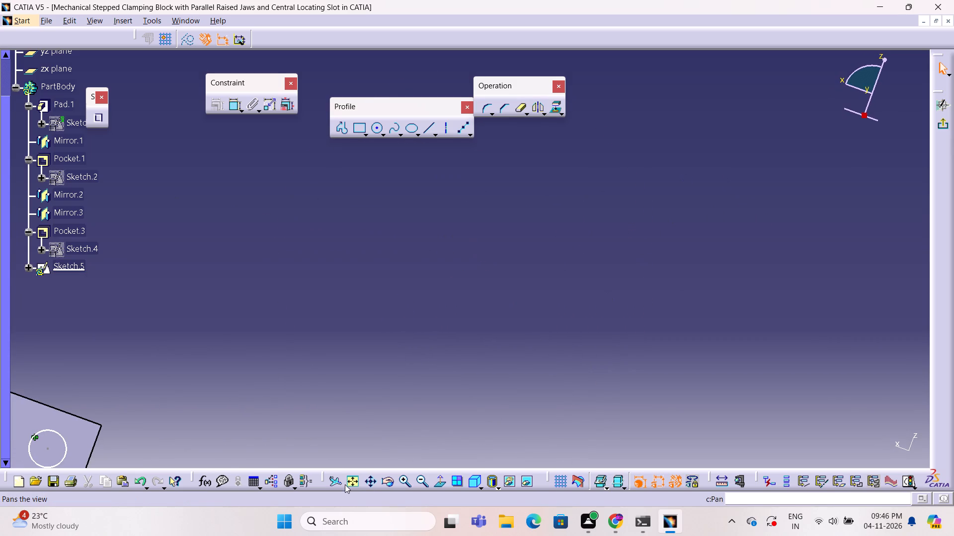
{"action": "left_click", "coordinate": [363, 482]}
{"action": "left_click", "coordinate": [367, 480]}
{"action": "left_click", "coordinate": [357, 484]}
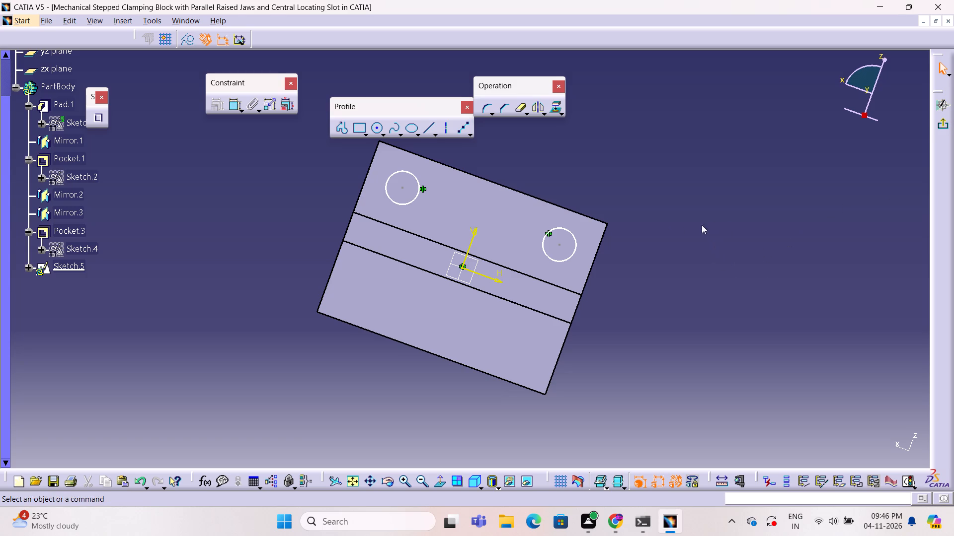
{"action": "middle_click_drag", "start_coordinate": [253, 216], "coordinate": [354, 273]}
{"action": "right_click_drag", "start_coordinate": [253, 217], "coordinate": [354, 273]}
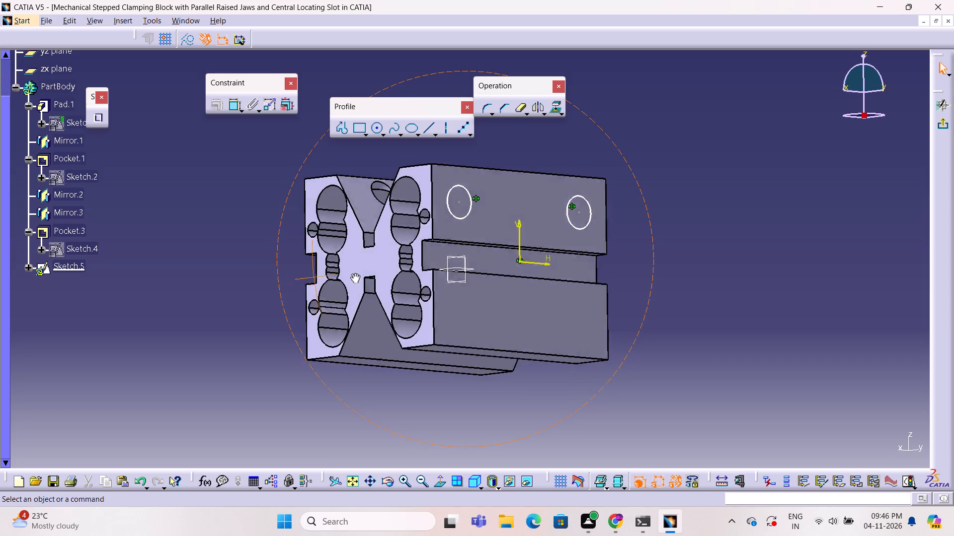
{"action": "right_click_drag", "start_coordinate": [354, 273], "coordinate": [420, 329]}
{"action": "middle_click_drag", "start_coordinate": [354, 273], "coordinate": [420, 329]}
{"action": "right_click", "coordinate": [420, 329]}
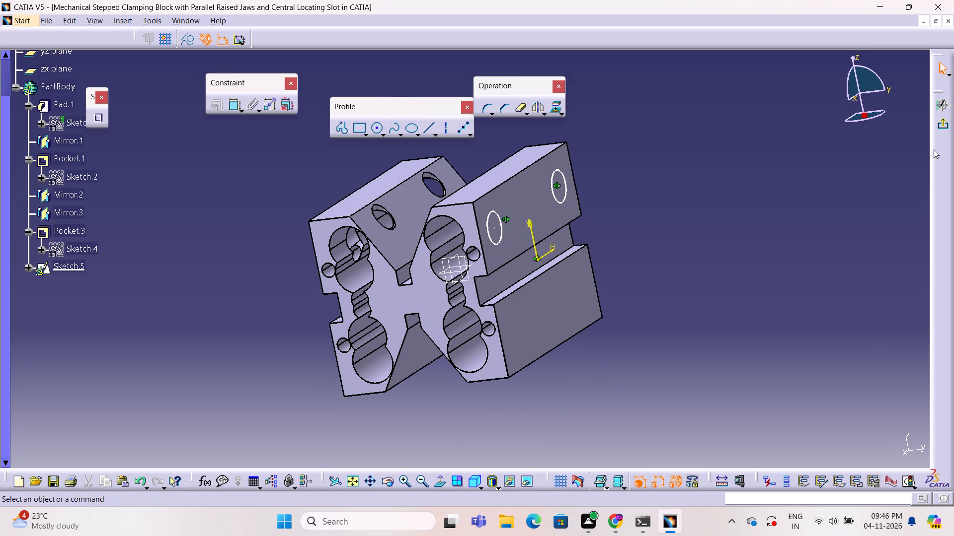
Finish the two-circle sketch and cut a pocket from it with the limit type Up to last.
{"action": "left_click", "coordinate": [943, 126]}
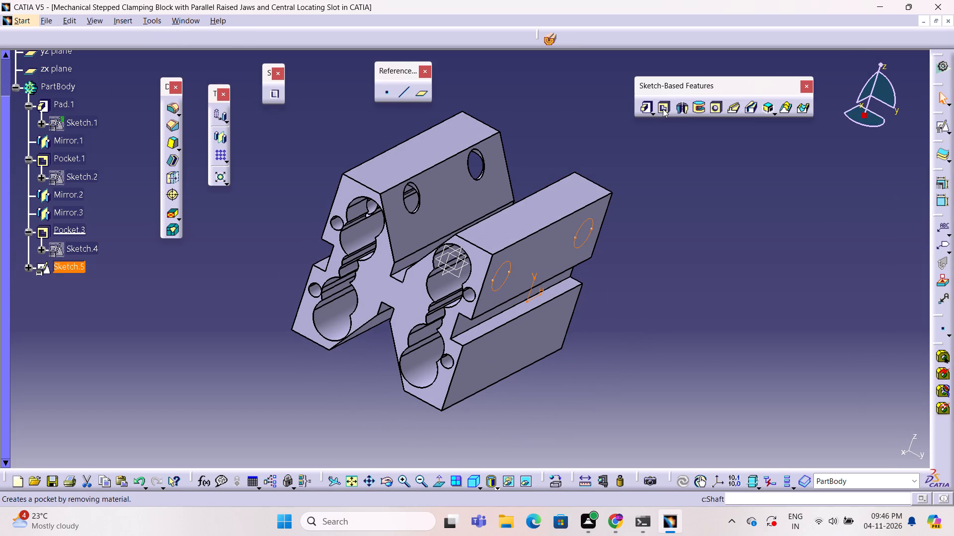
{"action": "left_click", "coordinate": [662, 109]}
{"action": "left_click", "coordinate": [891, 379]}
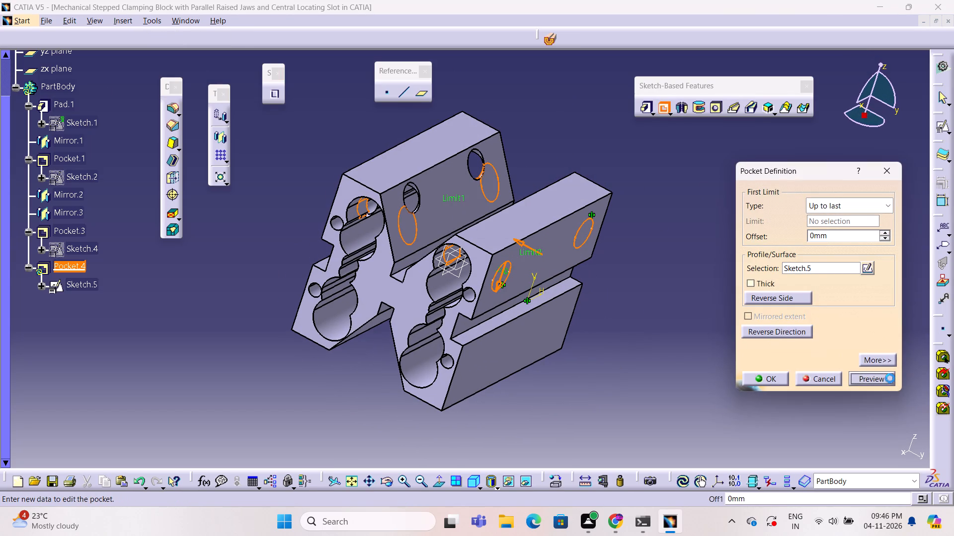
{"action": "left_click", "coordinate": [775, 382]}
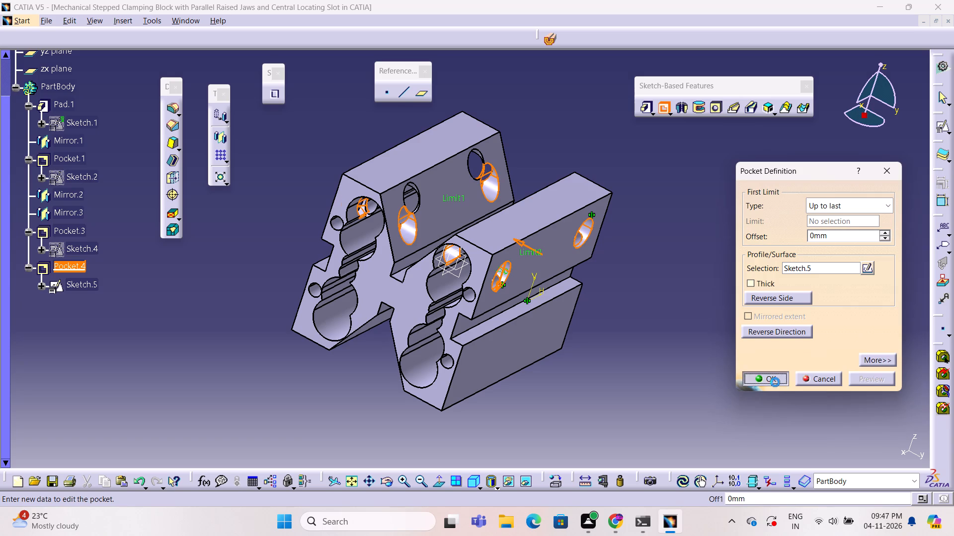
{"action": "left_click", "coordinate": [685, 358]}
Reopen the latest pocket's two-circle sketch and draw a circle on the lower outer face at about H -26.7 mm, V -17.8 mm, aligned under an upper circle.
{"action": "middle_click_drag", "start_coordinate": [671, 341], "coordinate": [556, 379]}
{"action": "right_click_drag", "start_coordinate": [671, 341], "coordinate": [556, 379]}
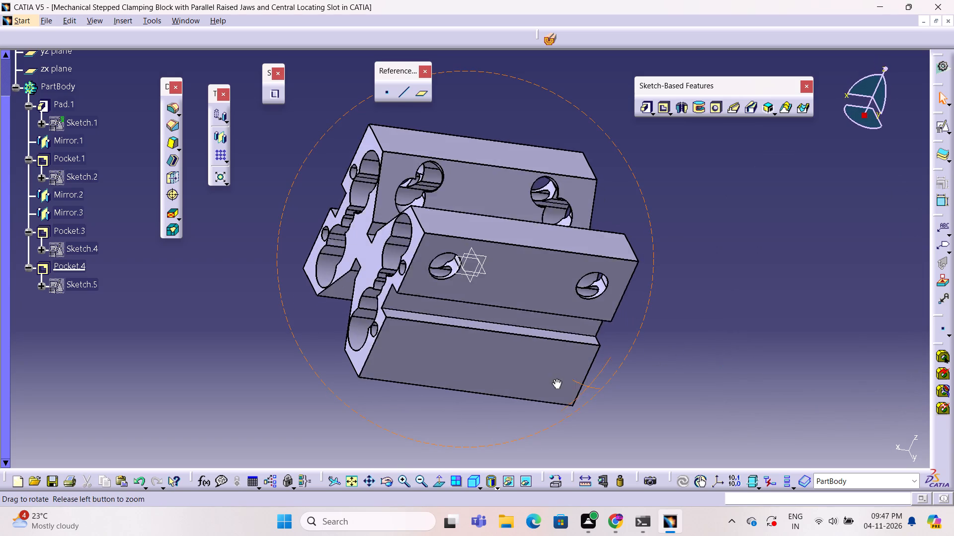
{"action": "middle_click_drag", "start_coordinate": [556, 379], "coordinate": [562, 388]}
{"action": "right_click_drag", "start_coordinate": [556, 379], "coordinate": [562, 388]}
{"action": "left_click", "coordinate": [516, 364]}
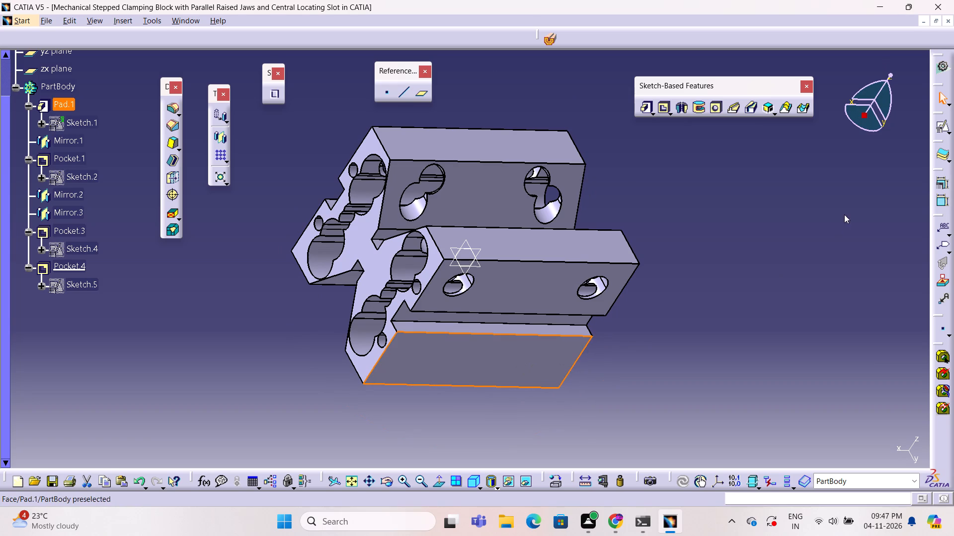
{"action": "left_click", "coordinate": [768, 289]}
{"action": "triple_click", "coordinate": [91, 281]}
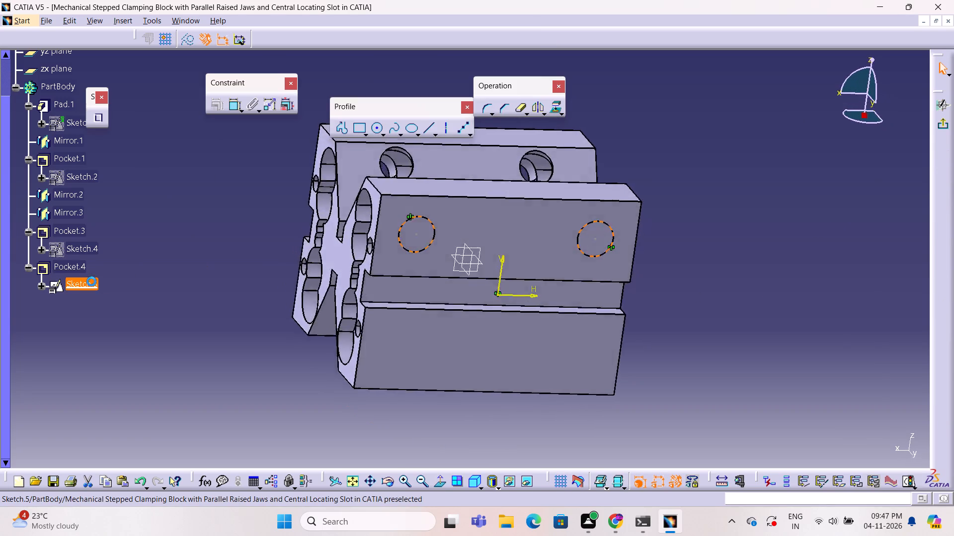
{"action": "left_click", "coordinate": [377, 128]}
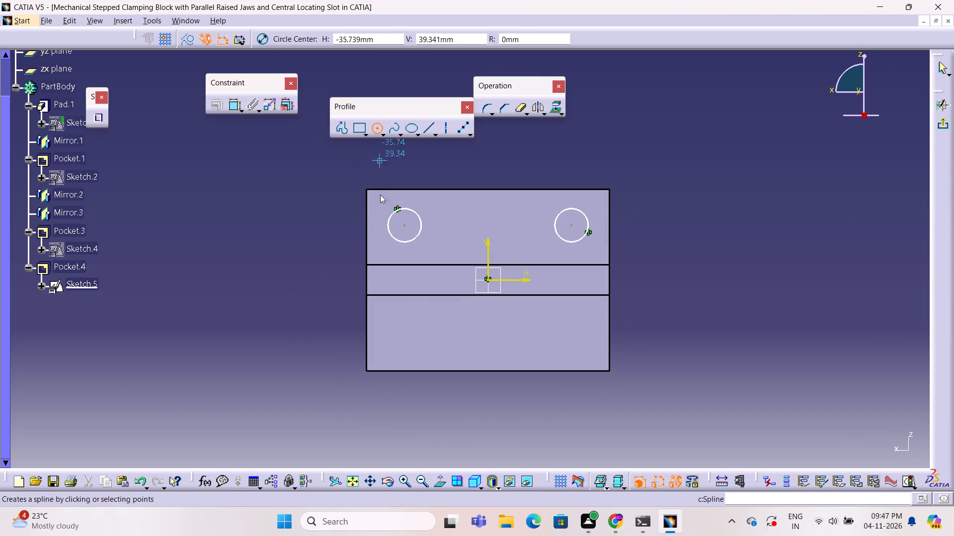
{"action": "left_click", "coordinate": [405, 335]}
{"action": "left_click", "coordinate": [419, 345]}
{"action": "left_click", "coordinate": [809, 280]}
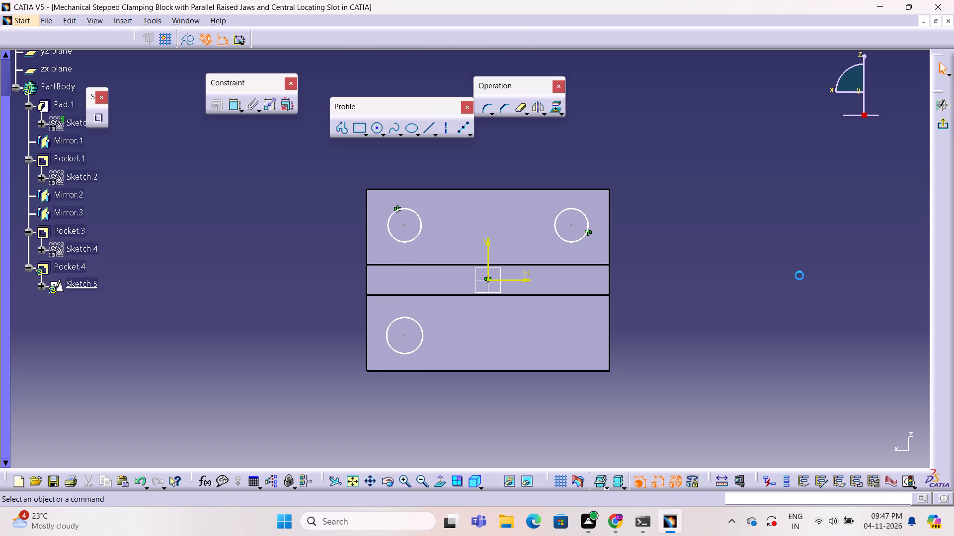
Mirror the lower circle about the sketch's V axis and exit the sketch to update the pocket.
{"action": "left_click", "coordinate": [424, 333]}
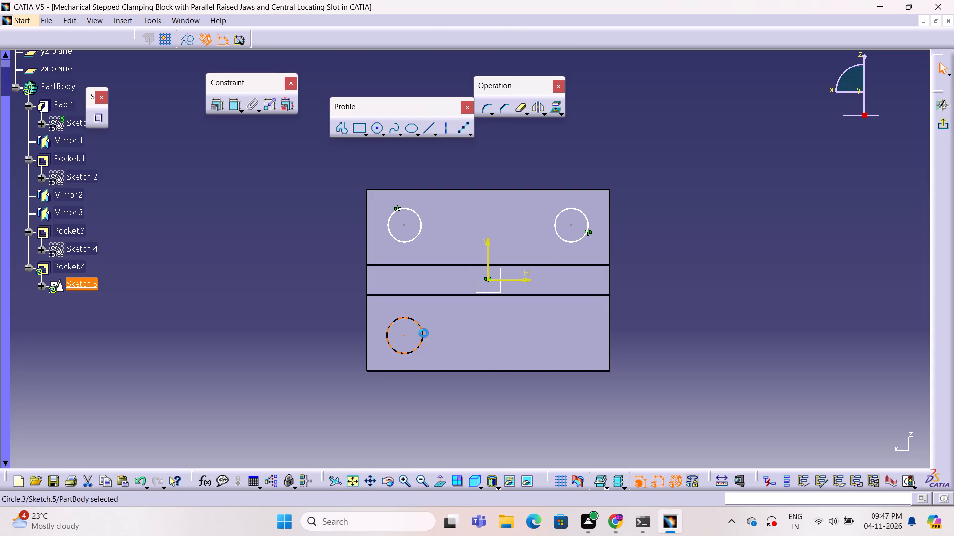
{"action": "left_click", "coordinate": [537, 108]}
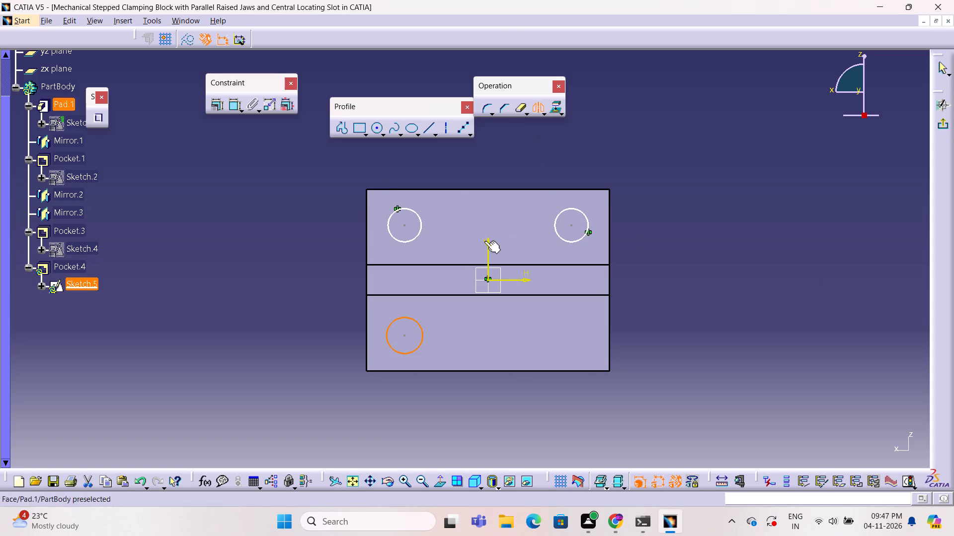
{"action": "left_click", "coordinate": [485, 244]}
{"action": "left_click", "coordinate": [682, 231]}
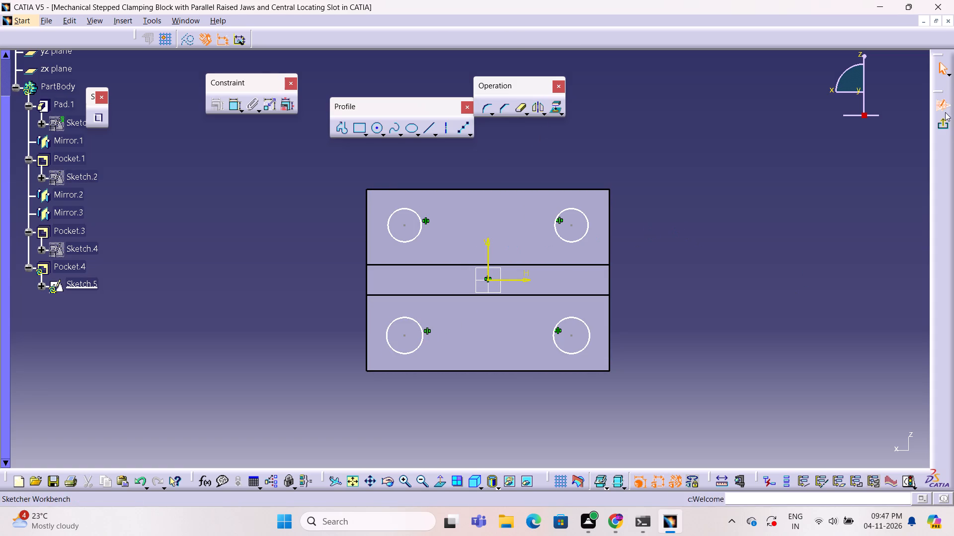
{"action": "left_click", "coordinate": [943, 123]}
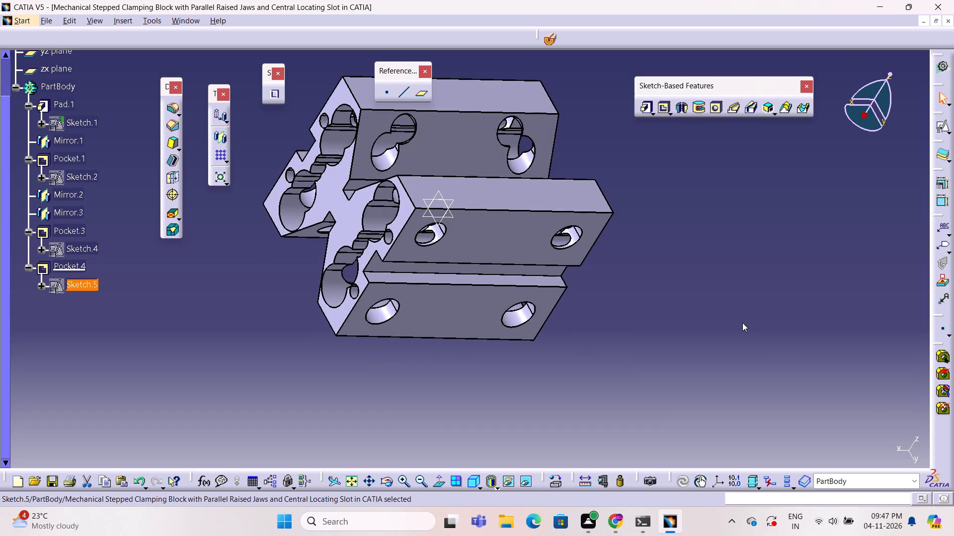
{"action": "left_click", "coordinate": [763, 371]}
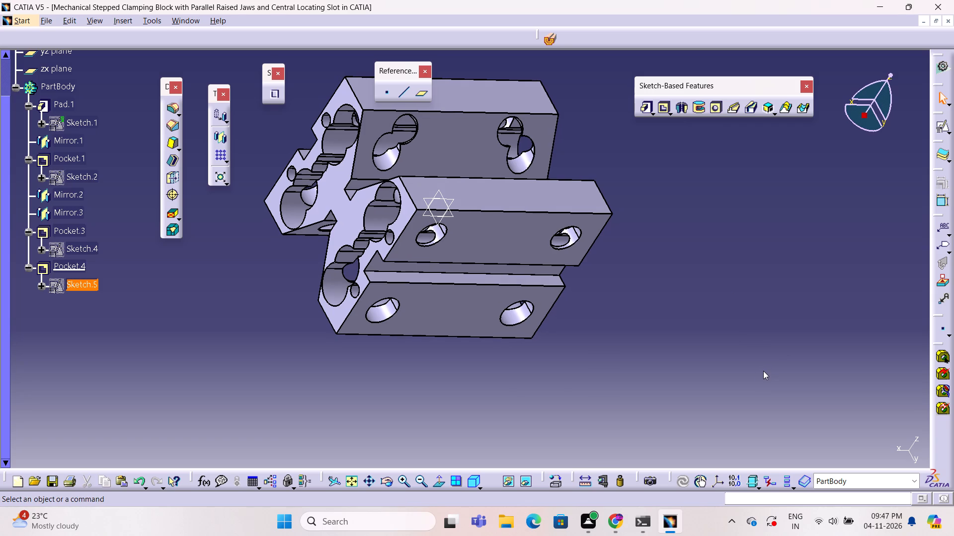
Mirror Pocket.4 about the zx plane.
{"action": "middle_click_drag", "start_coordinate": [639, 342], "coordinate": [674, 369]}
{"action": "left_click", "coordinate": [675, 364]}
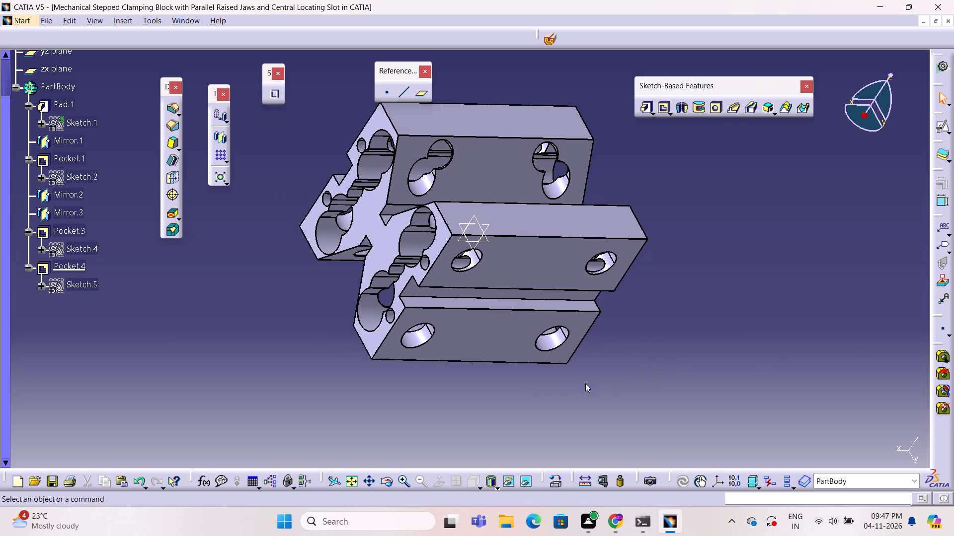
{"action": "left_click", "coordinate": [542, 346]}
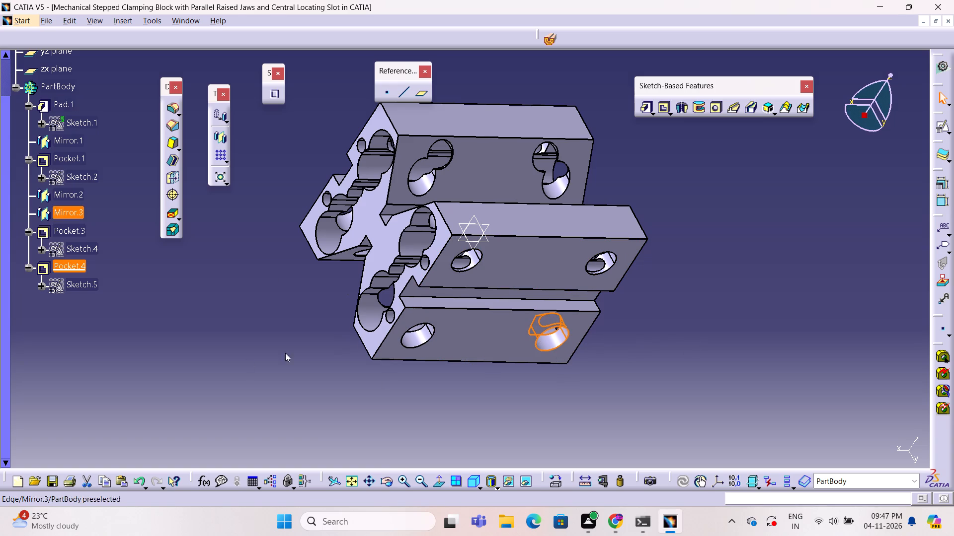
{"action": "left_click", "coordinate": [221, 136]}
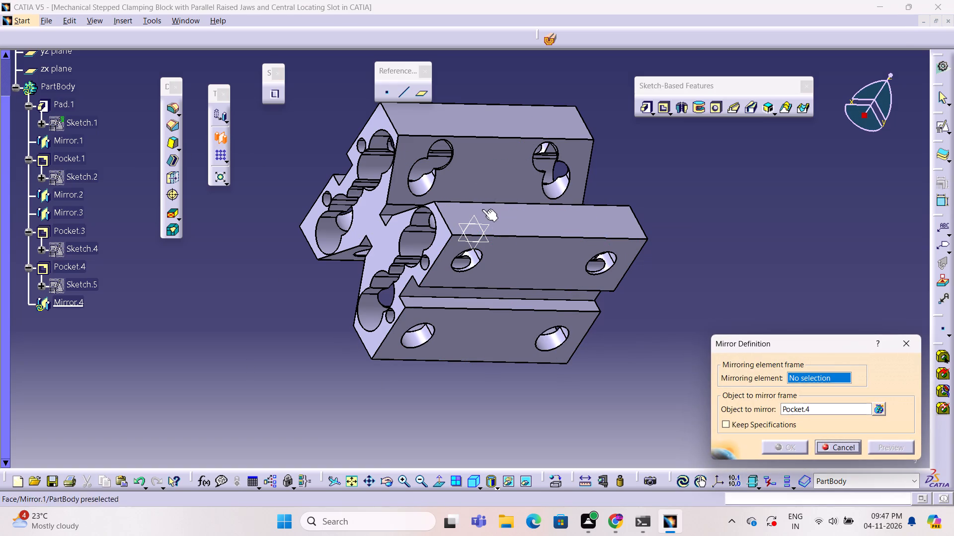
{"action": "left_click", "coordinate": [485, 226]}
{"action": "left_click", "coordinate": [887, 442]}
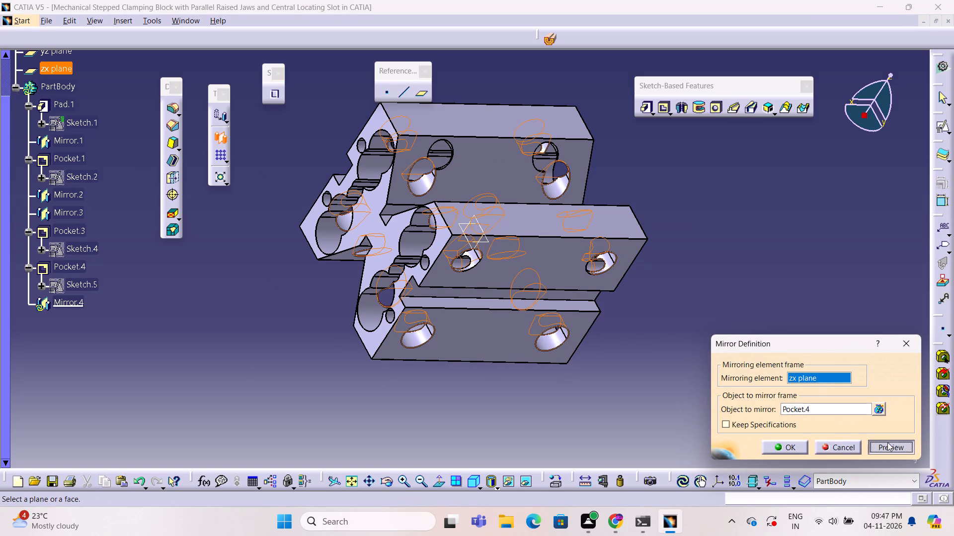
{"action": "left_click", "coordinate": [887, 450]}
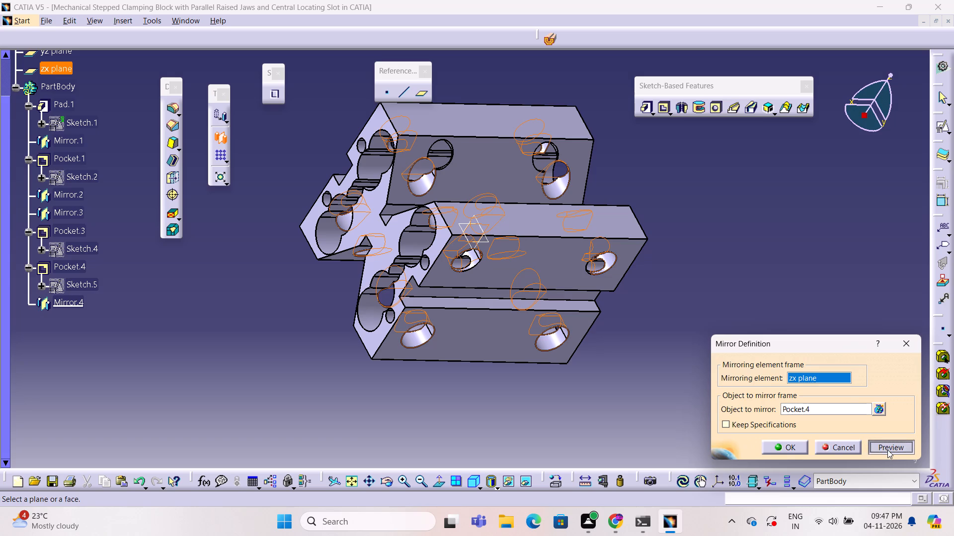
{"action": "left_click", "coordinate": [785, 452]}
{"action": "left_click", "coordinate": [663, 396]}
Examine the cross holes through both jaws and the block's end openings from several angles, fitting the part back in view.
{"action": "middle_click_drag", "start_coordinate": [653, 387], "coordinate": [654, 385]}
{"action": "right_click_drag", "start_coordinate": [653, 387], "coordinate": [654, 385]}
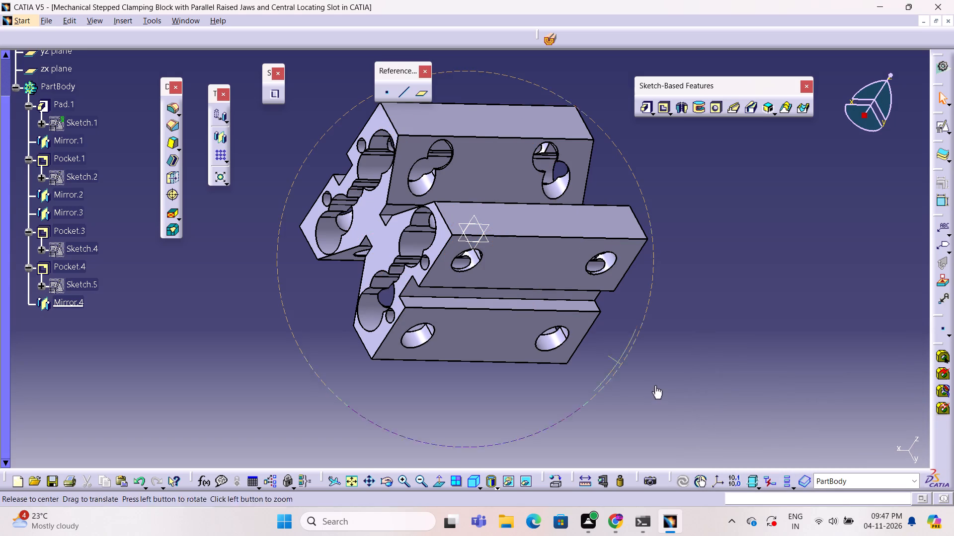
{"action": "middle_click_drag", "start_coordinate": [654, 385], "coordinate": [774, 239]}
{"action": "right_click_drag", "start_coordinate": [654, 385], "coordinate": [774, 239]}
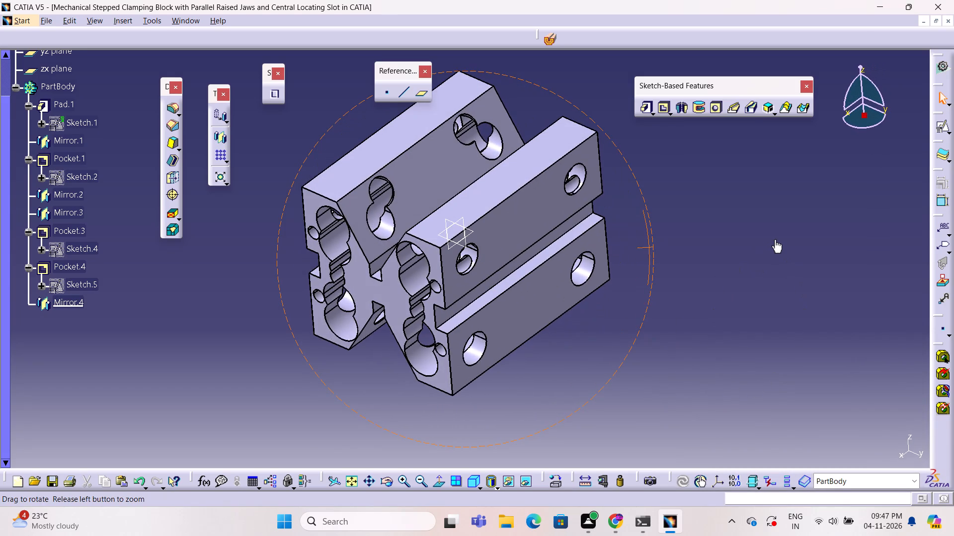
{"action": "middle_click_drag", "start_coordinate": [774, 239], "coordinate": [776, 242]}
{"action": "right_click_drag", "start_coordinate": [774, 239], "coordinate": [775, 261]}
{"action": "middle_click_drag", "start_coordinate": [776, 243], "coordinate": [775, 261]}
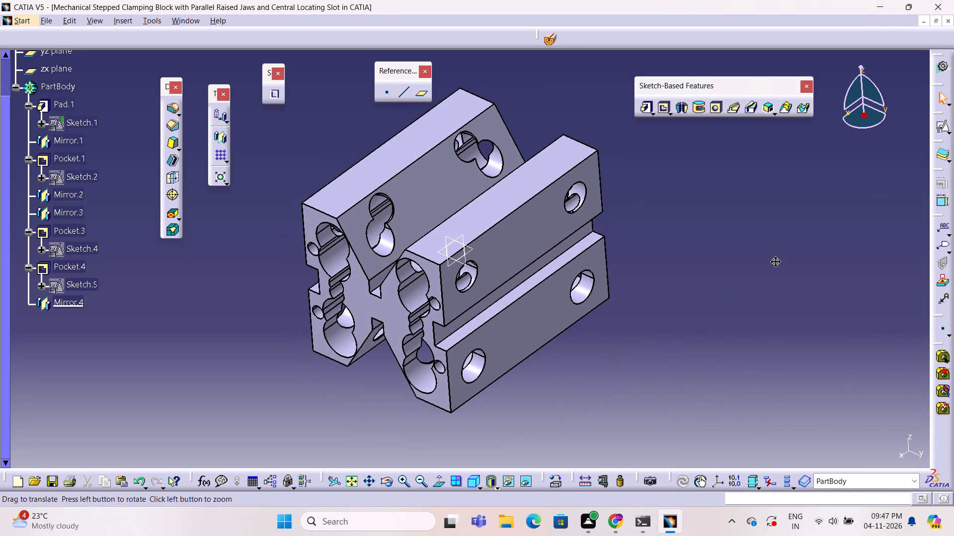
{"action": "right_click_drag", "start_coordinate": [775, 261], "coordinate": [774, 262]}
{"action": "middle_click_drag", "start_coordinate": [775, 261], "coordinate": [774, 262]}
{"action": "right_click", "coordinate": [774, 262]}
{"action": "left_click", "coordinate": [667, 286]}
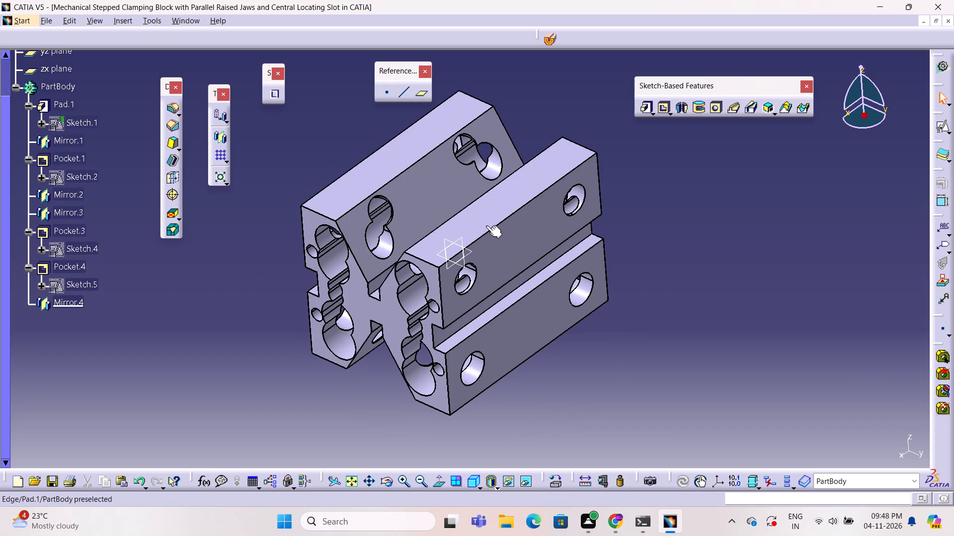
{"action": "left_click", "coordinate": [870, 234]}
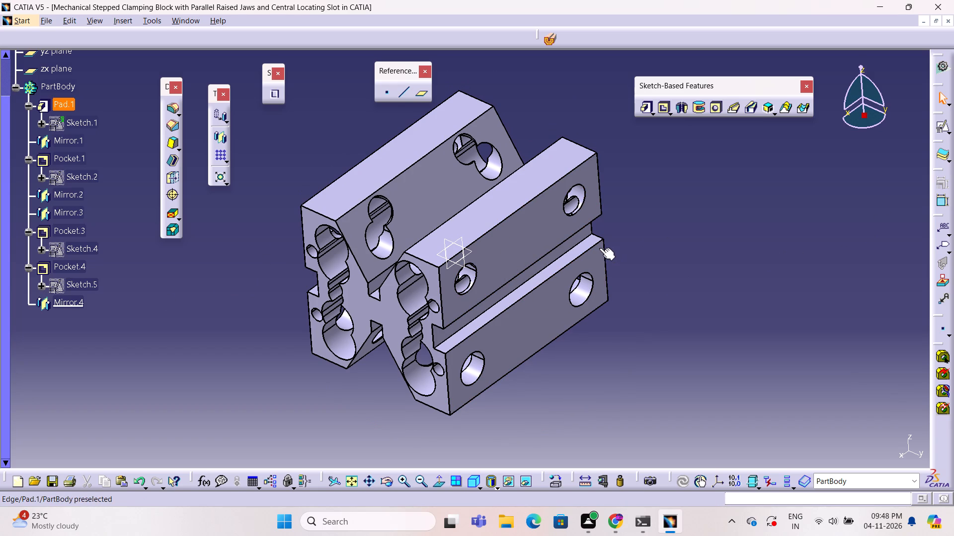
{"action": "left_click", "coordinate": [682, 228]}
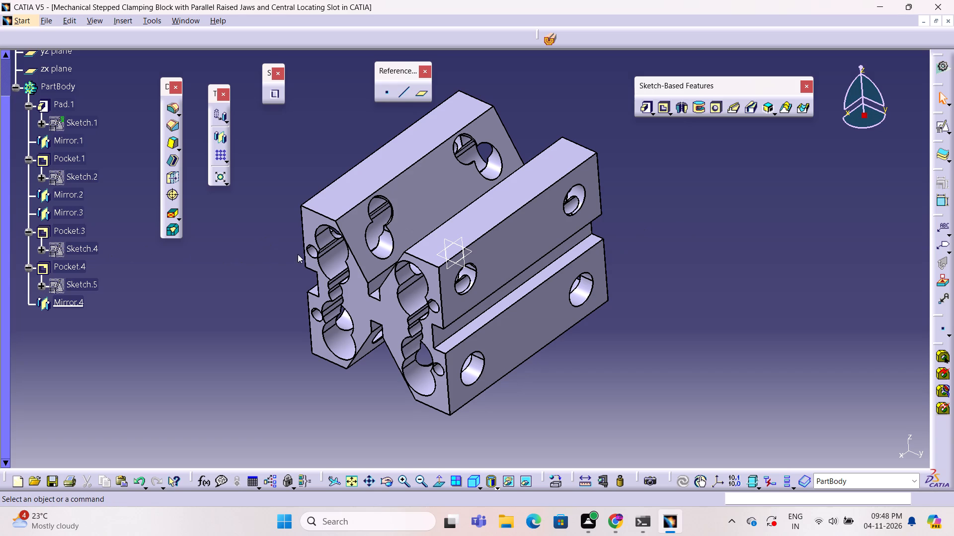
{"action": "middle_click_drag", "start_coordinate": [245, 235], "coordinate": [303, 268]}
{"action": "right_click_drag", "start_coordinate": [244, 235], "coordinate": [303, 268]}
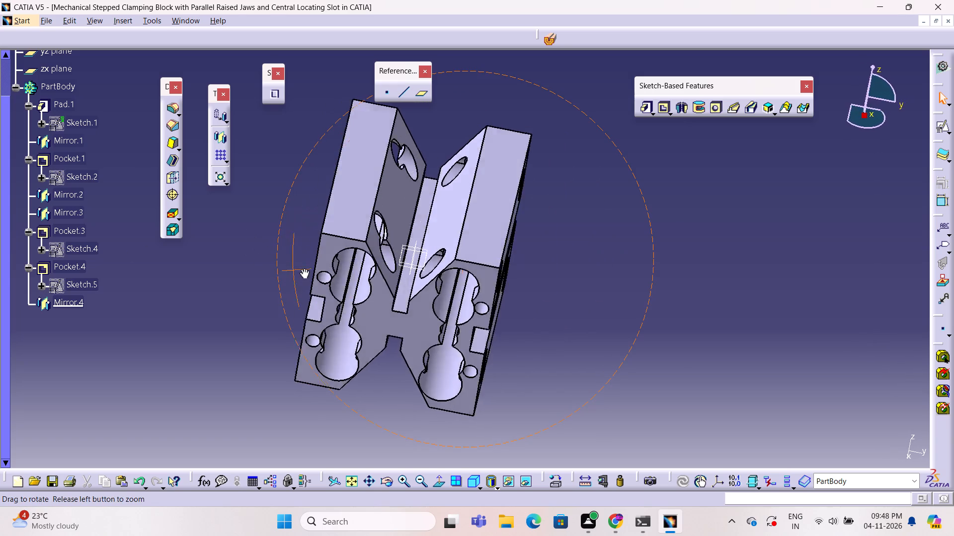
{"action": "right_click_drag", "start_coordinate": [303, 268], "coordinate": [249, 264]}
{"action": "middle_click_drag", "start_coordinate": [303, 268], "coordinate": [249, 264]}
{"action": "left_click", "coordinate": [311, 180]}
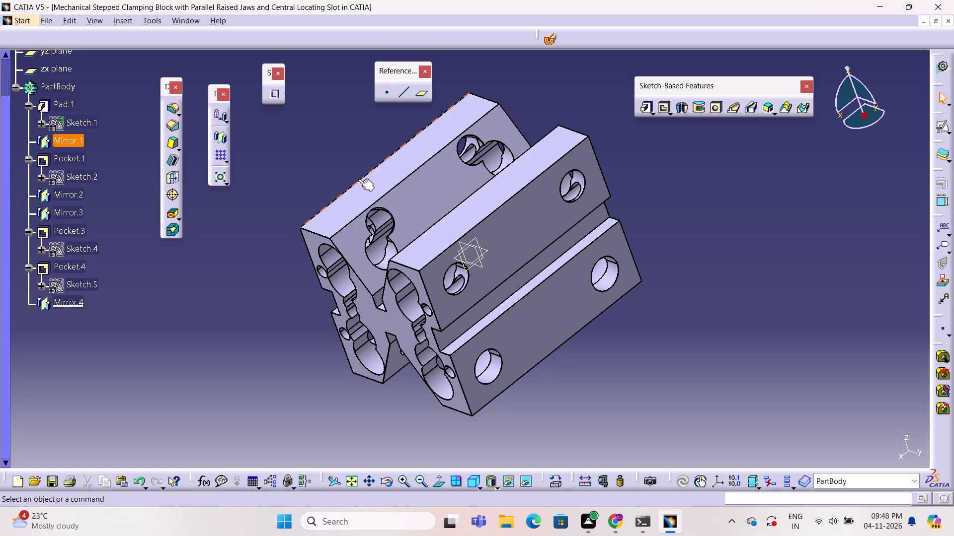
{"action": "middle_click_drag", "start_coordinate": [299, 193], "coordinate": [299, 193]}
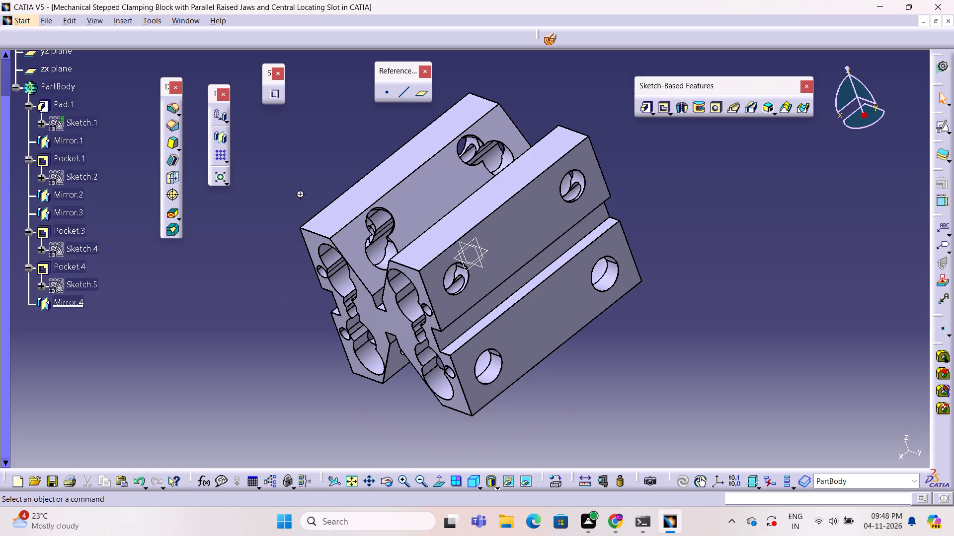
{"action": "middle_click_drag", "start_coordinate": [299, 193], "coordinate": [375, 226]}
{"action": "right_click_drag", "start_coordinate": [299, 193], "coordinate": [375, 226]}
{"action": "right_click", "coordinate": [377, 227]}
{"action": "left_click", "coordinate": [690, 206]}
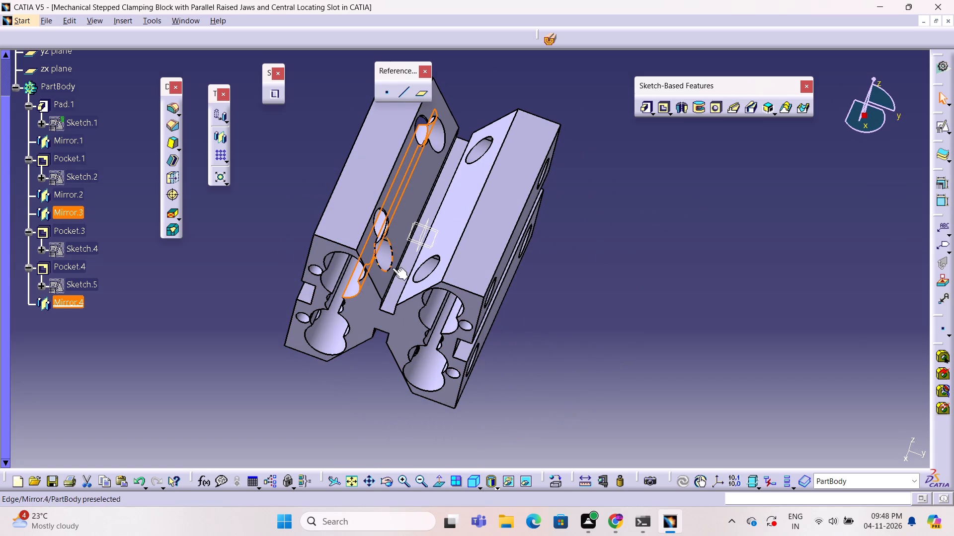
{"action": "middle_click", "coordinate": [608, 231]}
{"action": "left_click", "coordinate": [608, 231]}
{"action": "left_click_drag", "start_coordinate": [466, 279], "coordinate": [524, 256]}
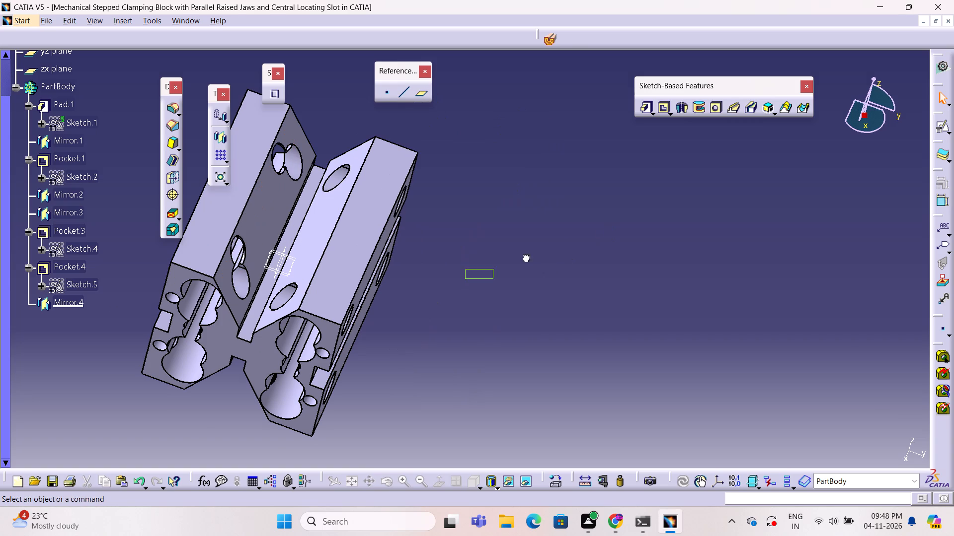
{"action": "left_click_drag", "start_coordinate": [524, 256], "coordinate": [679, 219]}
{"action": "left_click_drag", "start_coordinate": [358, 261], "coordinate": [467, 242]}
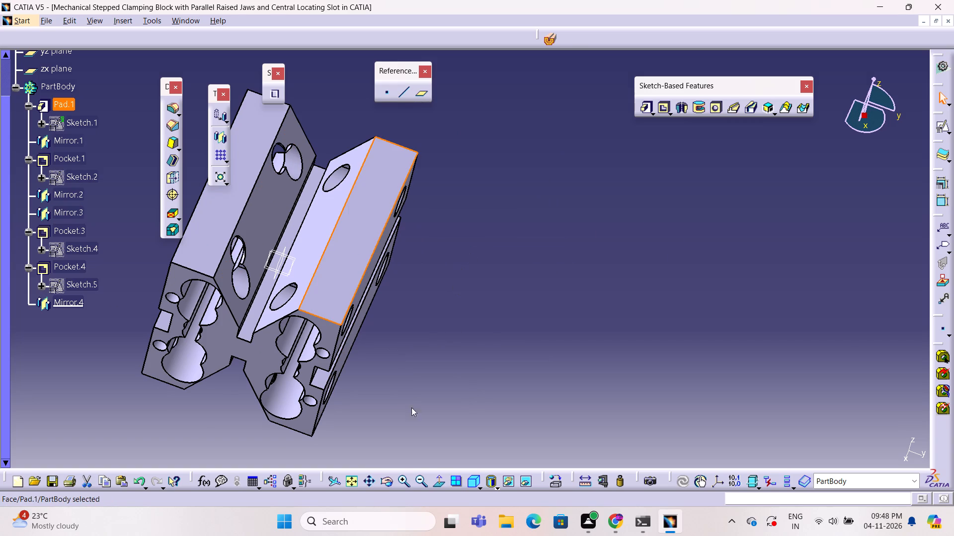
{"action": "left_click", "coordinate": [351, 481]}
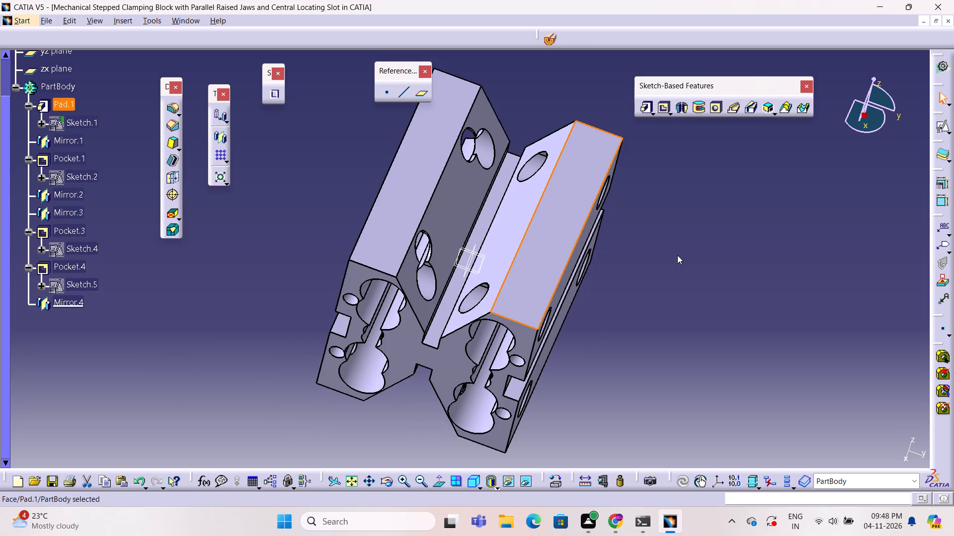
{"action": "middle_click_drag", "start_coordinate": [678, 256], "coordinate": [684, 235]}
{"action": "left_click_drag", "start_coordinate": [712, 259], "coordinate": [713, 255]}
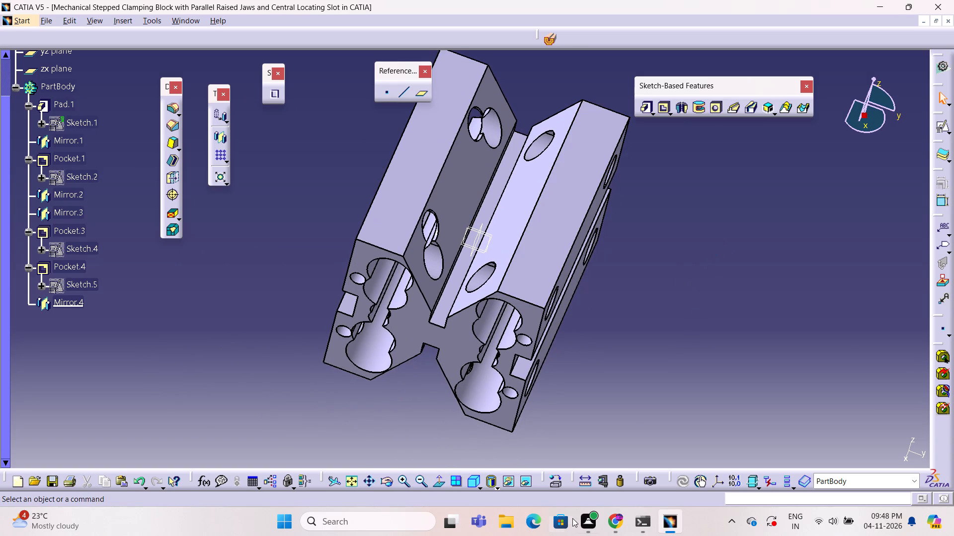
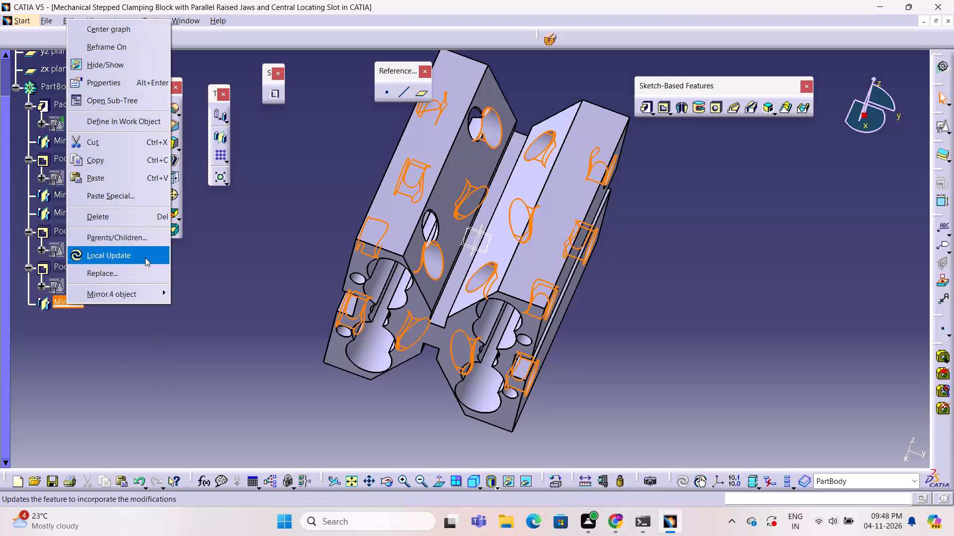
Delete Mirror.4, Pocket.4 and Pocket.3 together with their sketches to remove the cross holes from the jaws.
{"action": "left_click", "coordinate": [158, 225]}
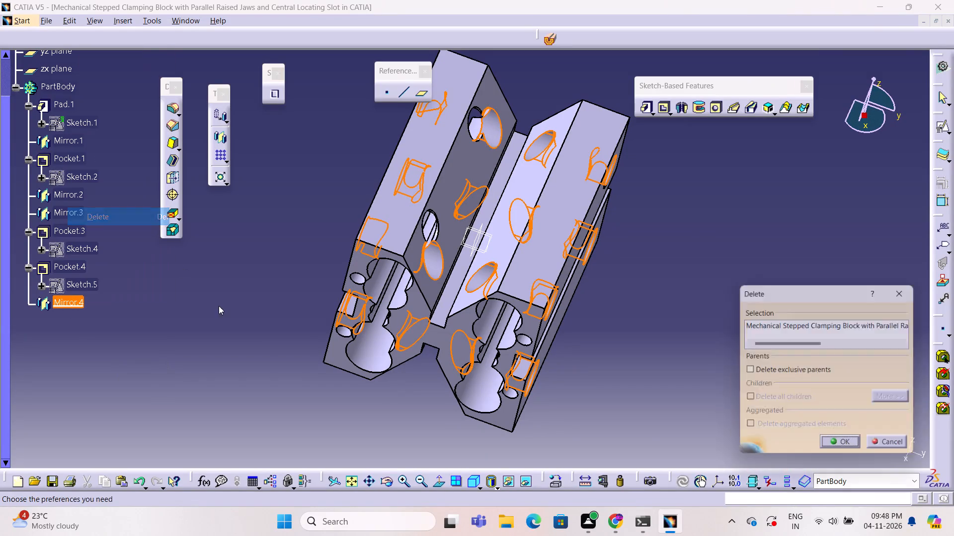
{"action": "left_click", "coordinate": [834, 452]}
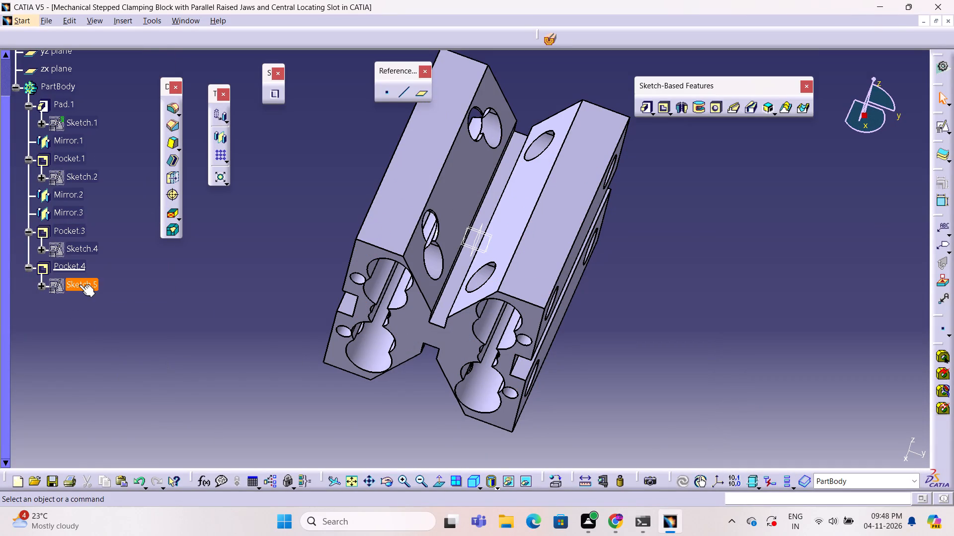
{"action": "right_click", "coordinate": [79, 284]}
{"action": "left_click", "coordinate": [139, 418]}
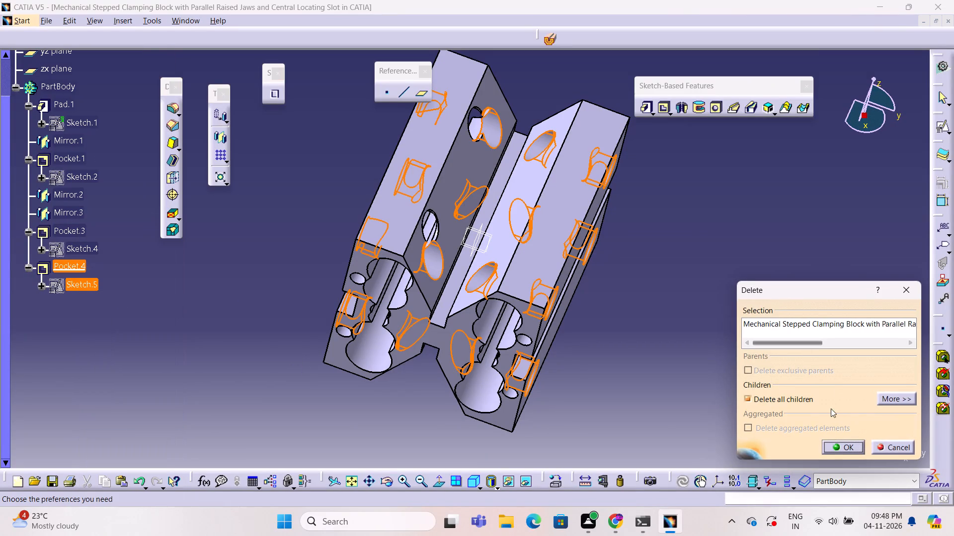
{"action": "left_click", "coordinate": [839, 445]}
{"action": "right_click", "coordinate": [79, 247]}
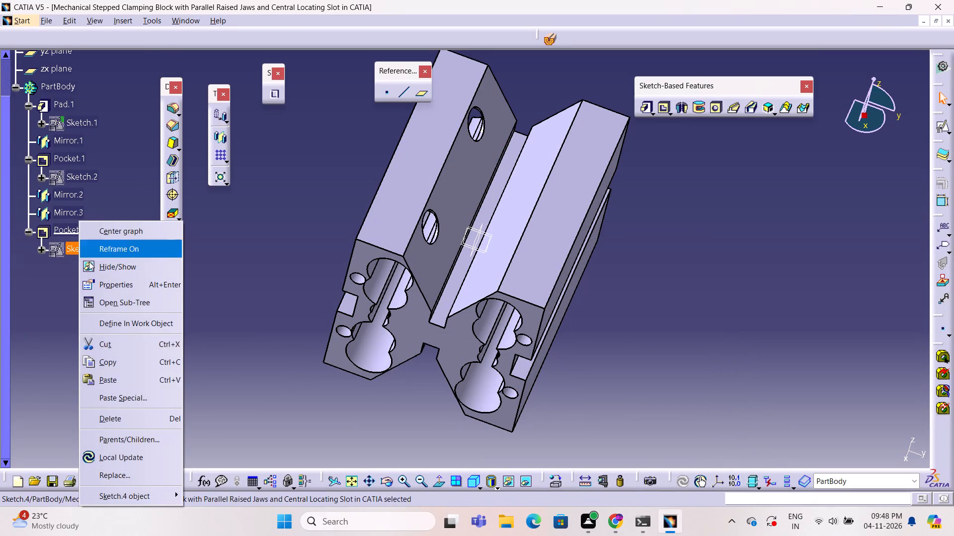
{"action": "left_click", "coordinate": [172, 415]}
{"action": "left_click", "coordinate": [842, 445]}
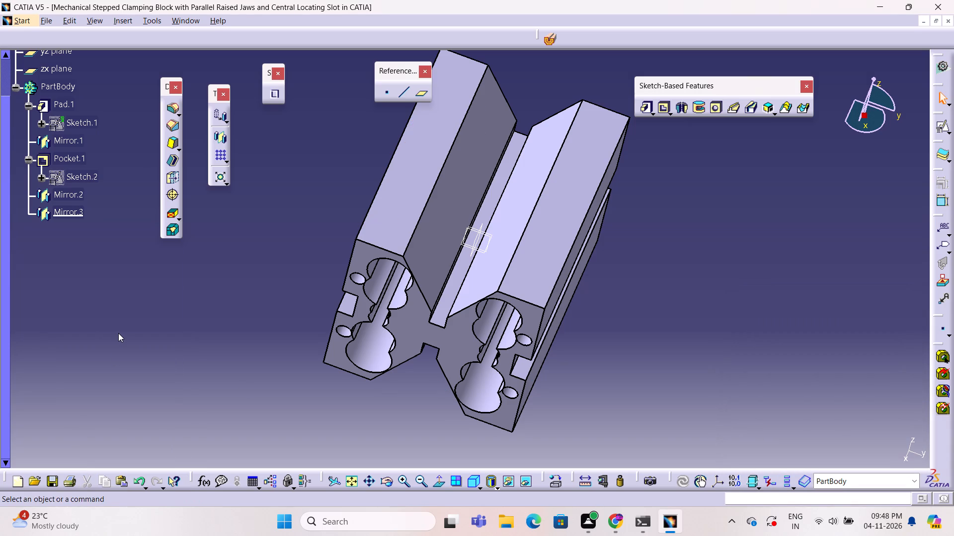
Delete Mirror.3, Mirror.2 and Pocket.1 with its sketch to remove the lengthwise holes from the block's ends.
{"action": "scroll", "coordinate": [118, 333], "scroll_direction": "up", "scroll_amount": 2}
{"action": "scroll", "coordinate": [118, 333], "scroll_direction": "down", "scroll_amount": 1}
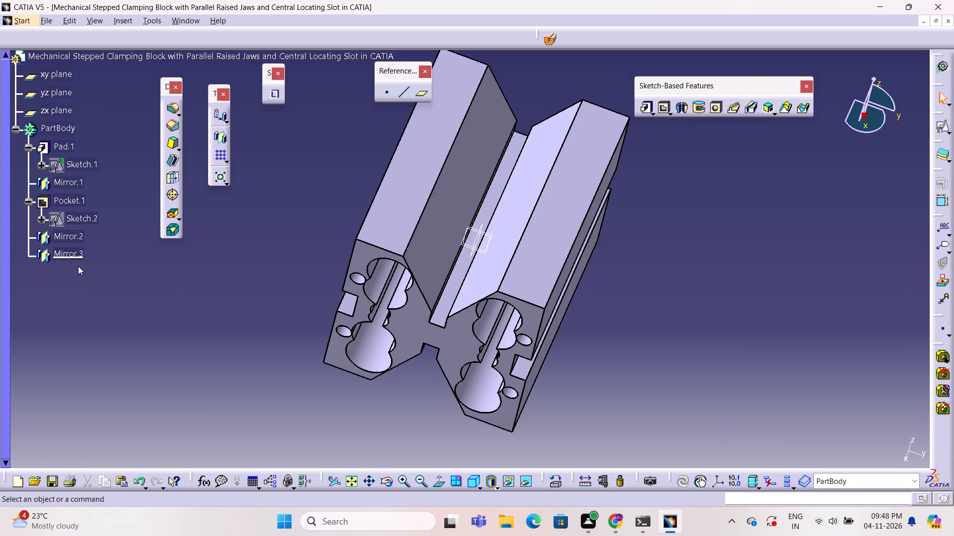
{"action": "right_click", "coordinate": [78, 255]}
{"action": "left_click", "coordinate": [151, 417]}
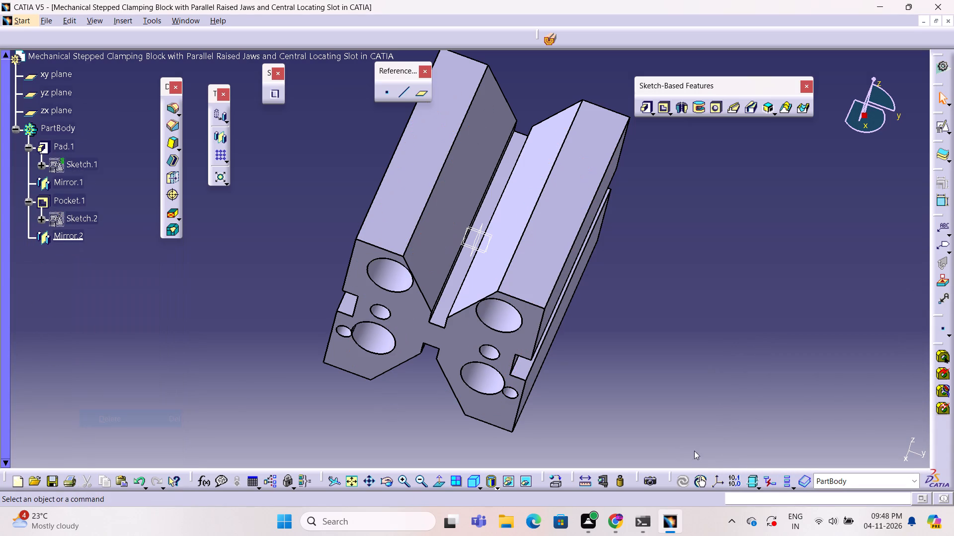
{"action": "right_click", "coordinate": [56, 239]}
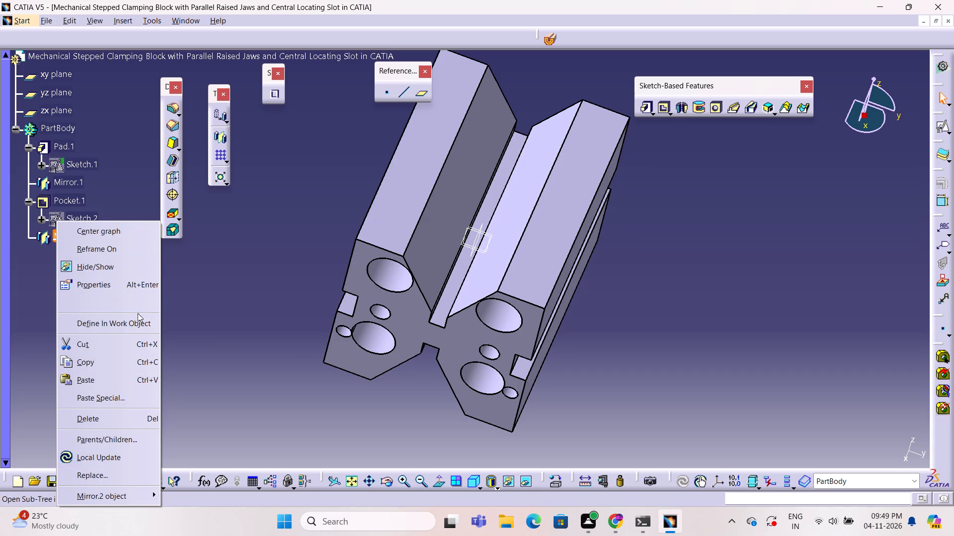
{"action": "left_click", "coordinate": [130, 412]}
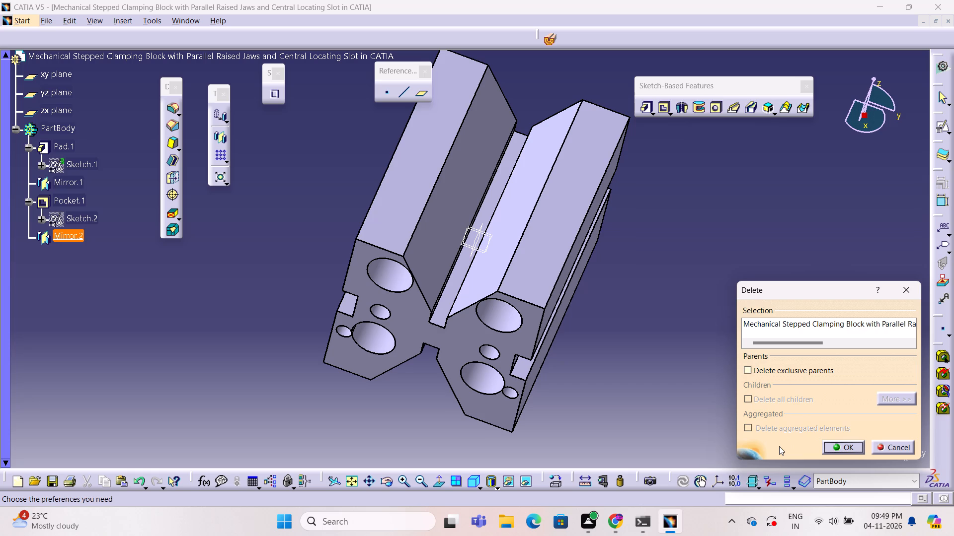
{"action": "double_click", "coordinate": [252, 356]}
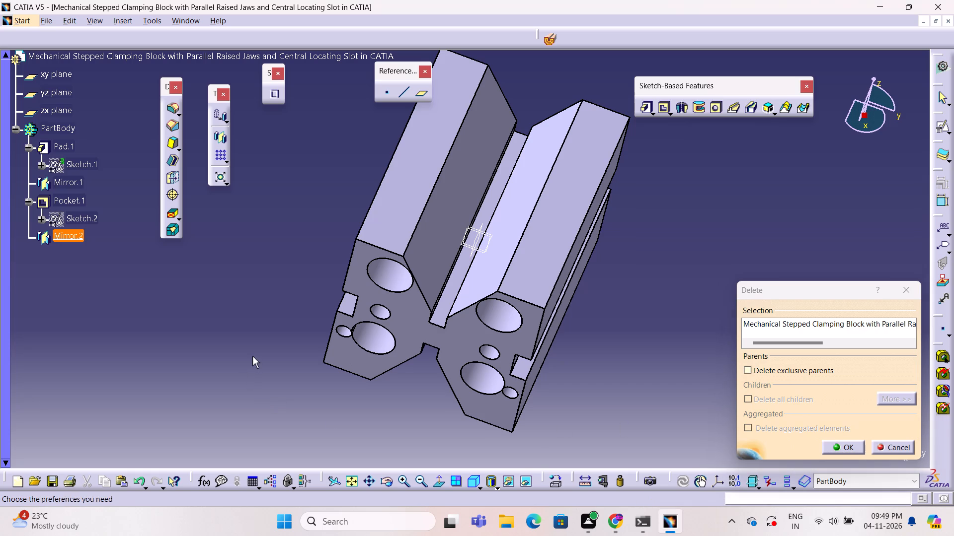
{"action": "left_click", "coordinate": [832, 443]}
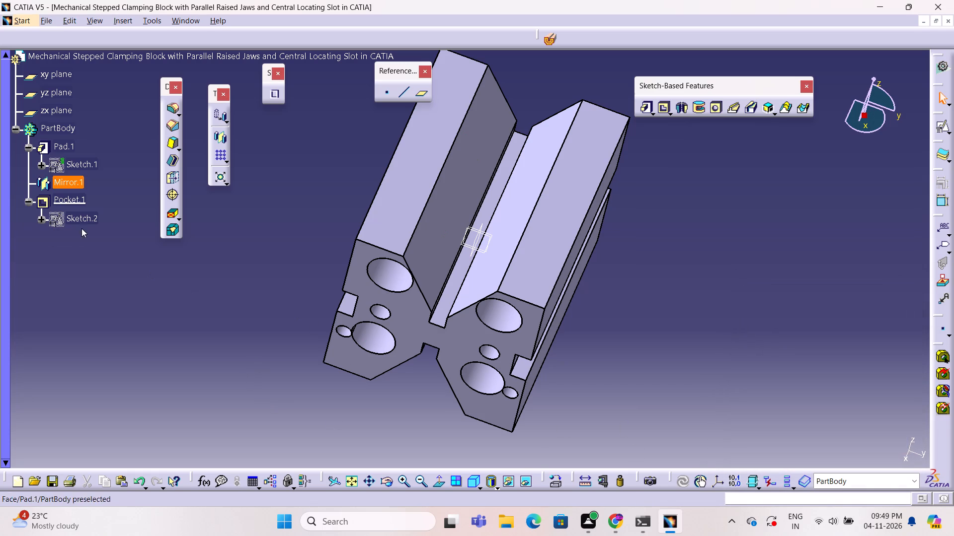
{"action": "right_click", "coordinate": [79, 220]}
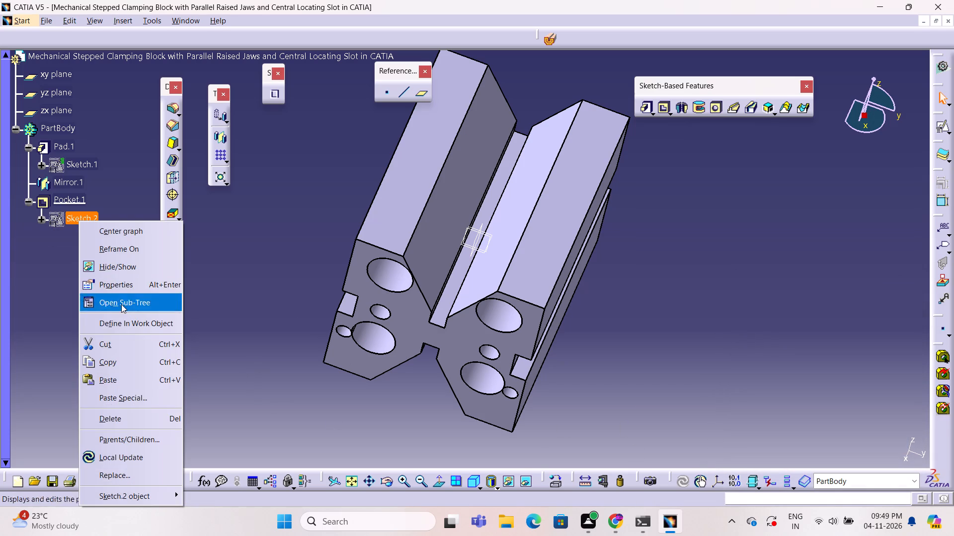
{"action": "left_click", "coordinate": [153, 410]}
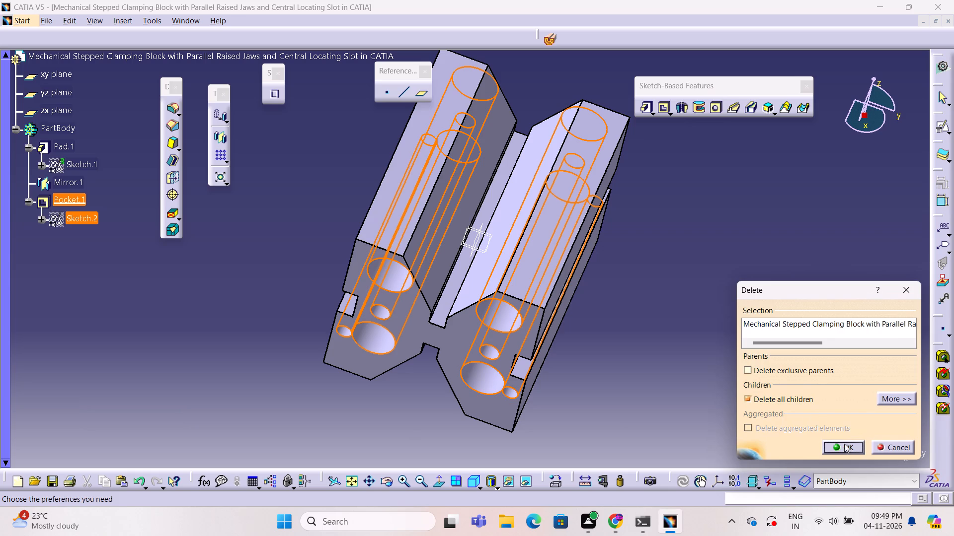
{"action": "left_click", "coordinate": [846, 446]}
Open a positioned sketch on the block's X-shaped end face, keeping the implicit origin and orientation.
{"action": "left_click", "coordinate": [257, 313]}
{"action": "middle_click_drag", "start_coordinate": [256, 312], "coordinate": [260, 144]}
{"action": "right_click_drag", "start_coordinate": [255, 312], "coordinate": [260, 144]}
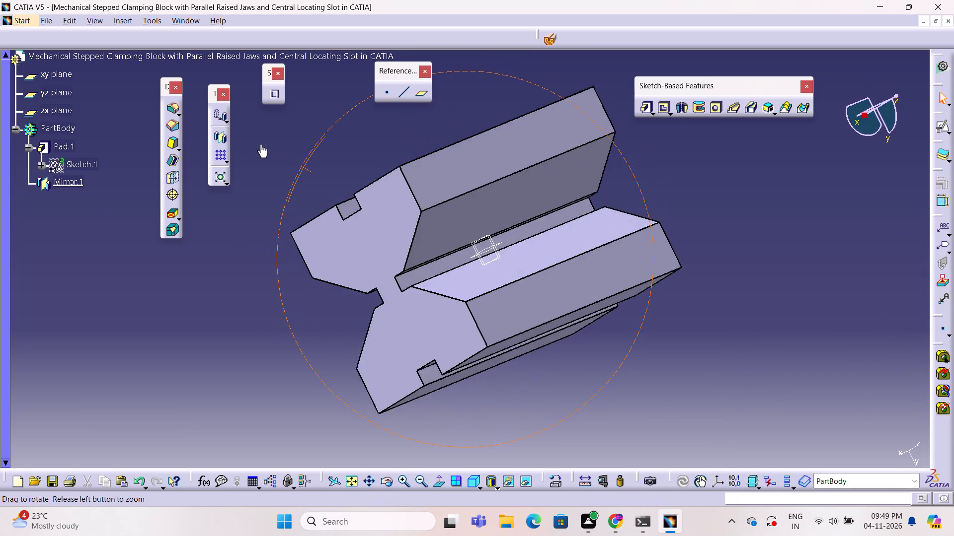
{"action": "middle_click_drag", "start_coordinate": [260, 144], "coordinate": [269, 170]}
{"action": "right_click_drag", "start_coordinate": [260, 144], "coordinate": [269, 170]}
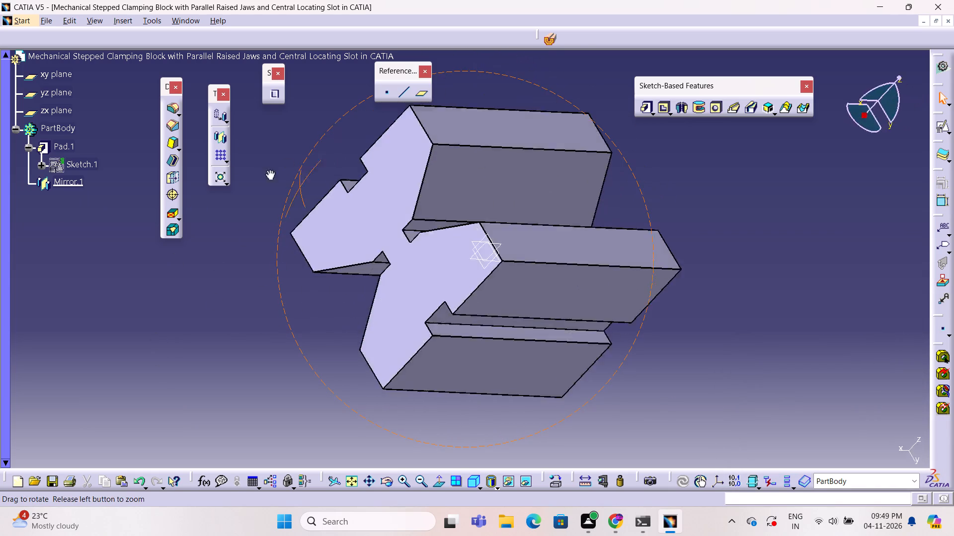
{"action": "right_click_drag", "start_coordinate": [269, 170], "coordinate": [308, 314]}
{"action": "middle_click_drag", "start_coordinate": [269, 170], "coordinate": [308, 314]}
{"action": "left_click", "coordinate": [433, 277]}
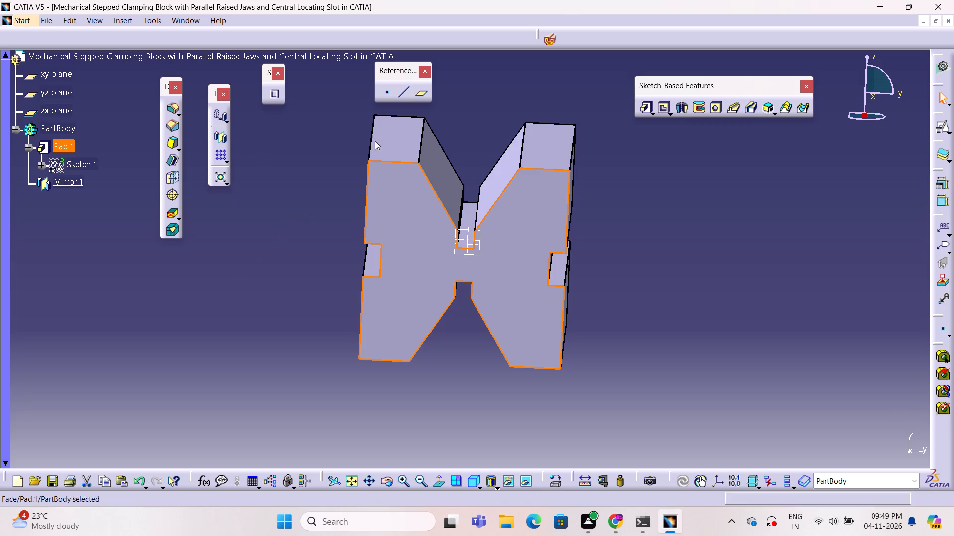
{"action": "left_click", "coordinate": [939, 128]}
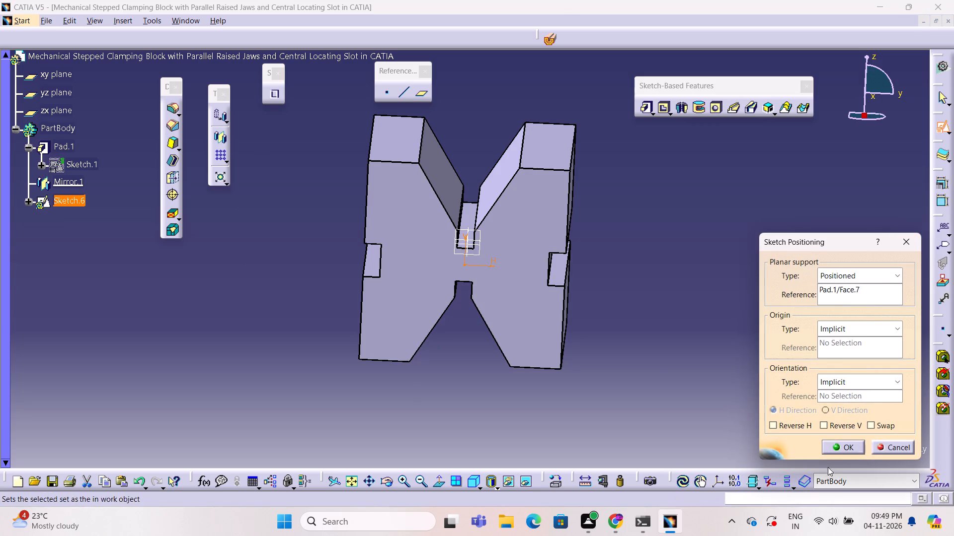
{"action": "left_click", "coordinate": [851, 445]}
Draw a circle centred close to the sketch origin, reaching past both central slots, and exit the sketch.
{"action": "left_click", "coordinate": [636, 335]}
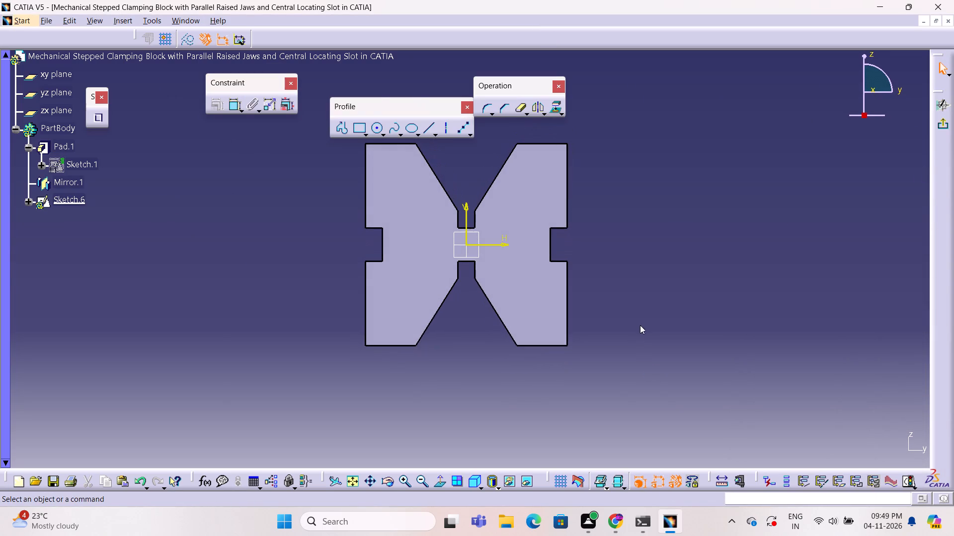
{"action": "middle_click", "coordinate": [652, 313]}
{"action": "middle_click_drag", "start_coordinate": [652, 313], "coordinate": [558, 374]}
{"action": "right_click_drag", "start_coordinate": [652, 313], "coordinate": [558, 374]}
{"action": "left_click_drag", "start_coordinate": [312, 302], "coordinate": [343, 340]}
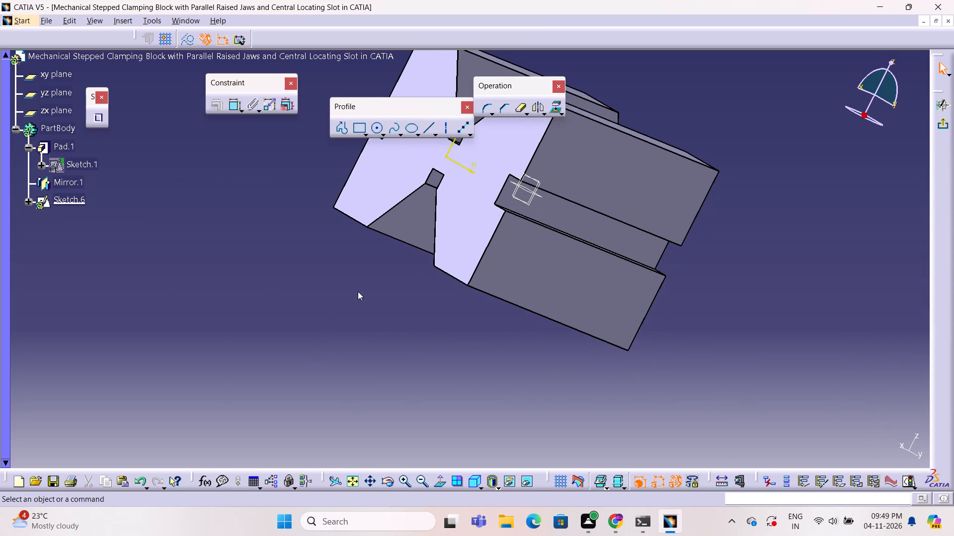
{"action": "middle_click_drag", "start_coordinate": [358, 291], "coordinate": [380, 358]}
{"action": "left_click", "coordinate": [441, 476]}
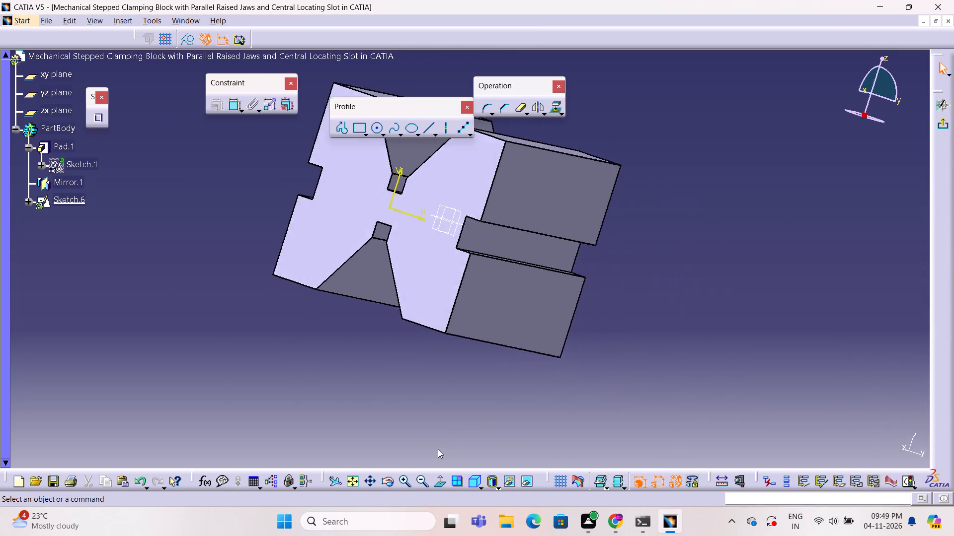
{"action": "left_click", "coordinate": [374, 130]}
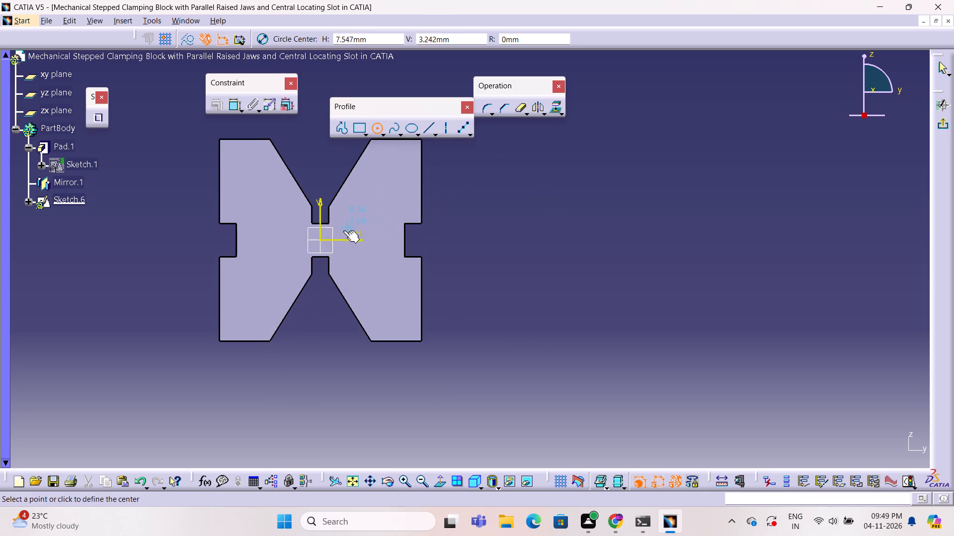
{"action": "left_click", "coordinate": [320, 242]}
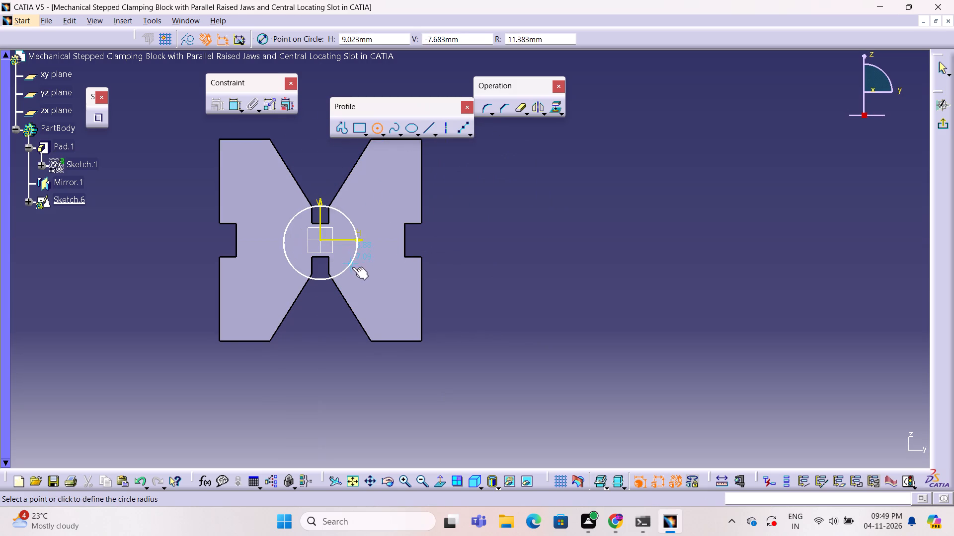
{"action": "left_click", "coordinate": [359, 283]}
{"action": "left_click", "coordinate": [662, 166]}
{"action": "left_click", "coordinate": [945, 124]}
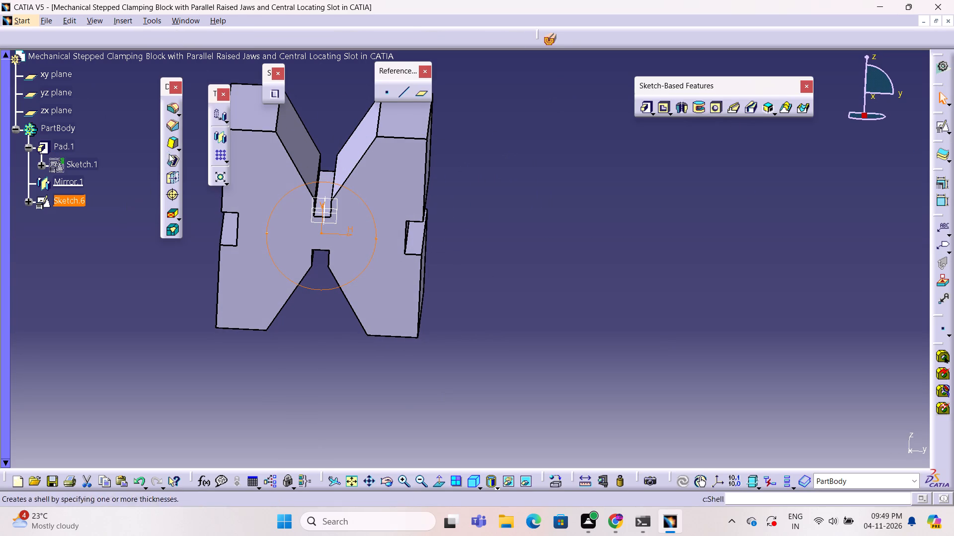
Pocket the central circle through the block with the limit type Up to last.
{"action": "left_click", "coordinate": [667, 108]}
{"action": "left_click", "coordinate": [684, 120]}
{"action": "middle_click", "coordinate": [520, 220]}
{"action": "left_click", "coordinate": [520, 220]}
{"action": "middle_click_drag", "start_coordinate": [520, 220], "coordinate": [533, 235]}
{"action": "right_click_drag", "start_coordinate": [520, 221], "coordinate": [533, 235]}
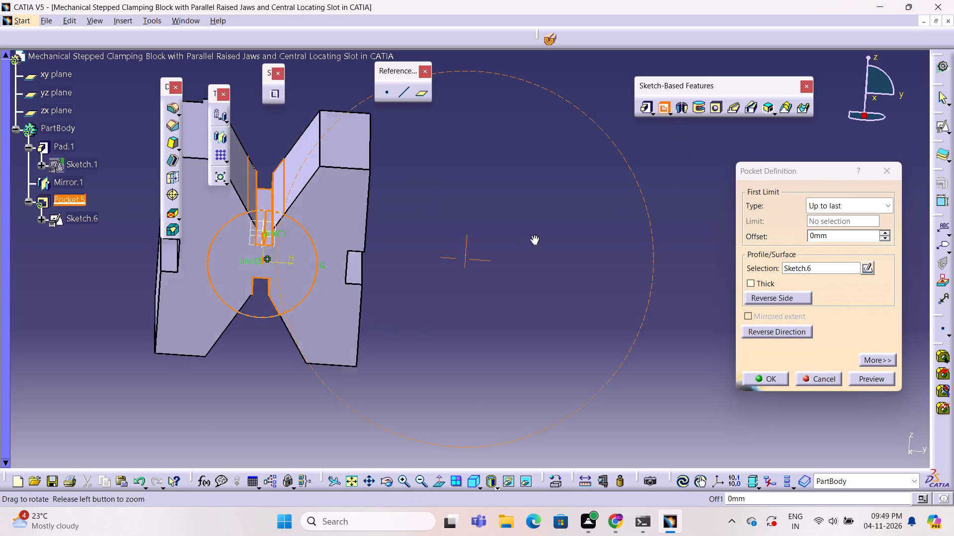
{"action": "middle_click_drag", "start_coordinate": [533, 235], "coordinate": [589, 238]}
{"action": "right_click_drag", "start_coordinate": [533, 235], "coordinate": [589, 238]}
{"action": "left_click", "coordinate": [879, 376]}
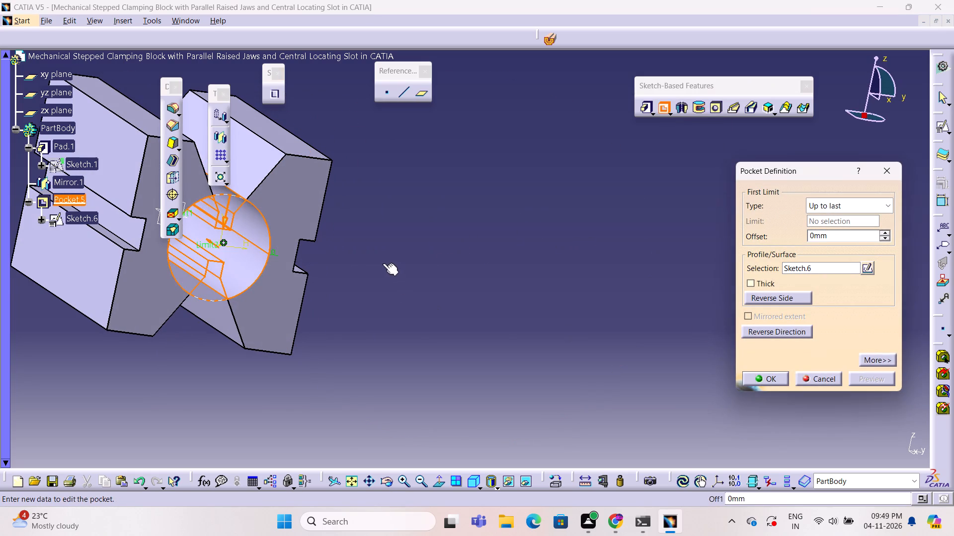
{"action": "left_click", "coordinate": [383, 263]}
{"action": "middle_click", "coordinate": [383, 263]}
{"action": "middle_click_drag", "start_coordinate": [384, 264], "coordinate": [508, 300]}
{"action": "middle_click", "coordinate": [508, 300]}
{"action": "middle_click_drag", "start_coordinate": [507, 287], "coordinate": [427, 219]}
{"action": "right_click_drag", "start_coordinate": [507, 287], "coordinate": [427, 219]}
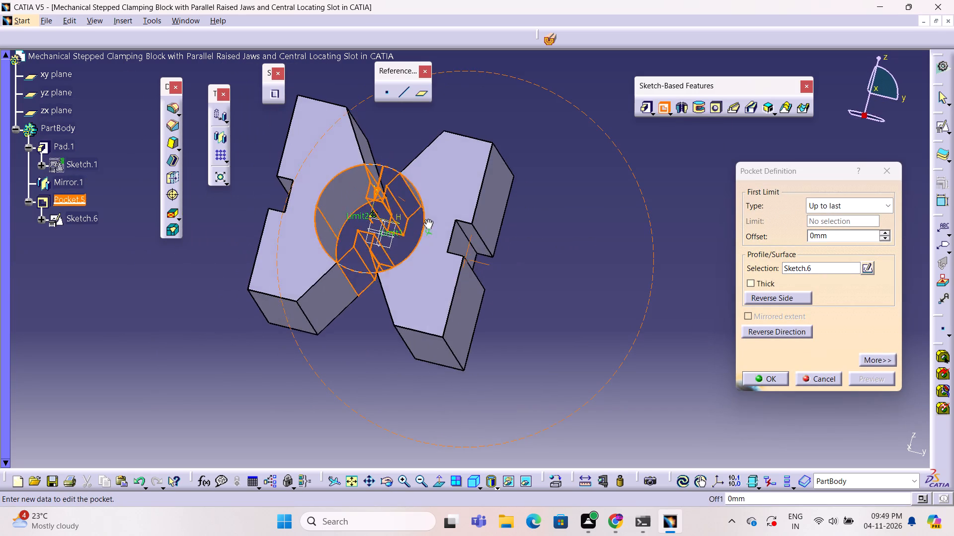
{"action": "middle_click_drag", "start_coordinate": [427, 219], "coordinate": [422, 266]}
{"action": "right_click_drag", "start_coordinate": [427, 219], "coordinate": [422, 266]}
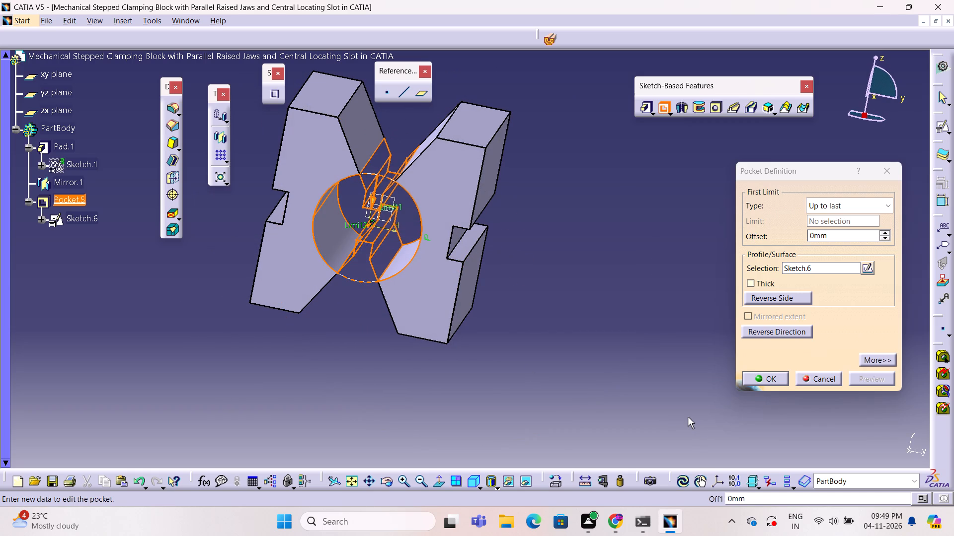
{"action": "left_click", "coordinate": [770, 383]}
Examine the central round pocket between the jaws from several angles.
{"action": "left_click", "coordinate": [587, 380]}
{"action": "middle_click_drag", "start_coordinate": [585, 380], "coordinate": [530, 373]}
{"action": "right_click_drag", "start_coordinate": [585, 381], "coordinate": [584, 381]}
{"action": "middle_click", "coordinate": [531, 372]}
{"action": "middle_click_drag", "start_coordinate": [532, 371], "coordinate": [541, 371]}
{"action": "middle_click_drag", "start_coordinate": [544, 372], "coordinate": [584, 381]}
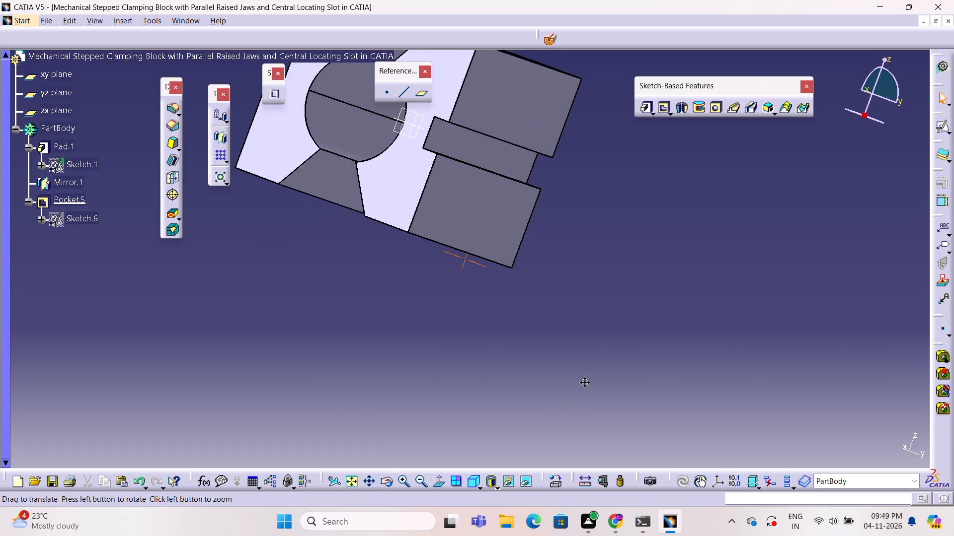
{"action": "middle_click_drag", "start_coordinate": [584, 381], "coordinate": [590, 383]}
{"action": "right_click_drag", "start_coordinate": [584, 381], "coordinate": [591, 384]}
{"action": "middle_click", "coordinate": [591, 383]}
{"action": "right_click", "coordinate": [591, 384]}
{"action": "middle_click_drag", "start_coordinate": [404, 308], "coordinate": [534, 397]}
{"action": "middle_click_drag", "start_coordinate": [356, 282], "coordinate": [409, 352]}
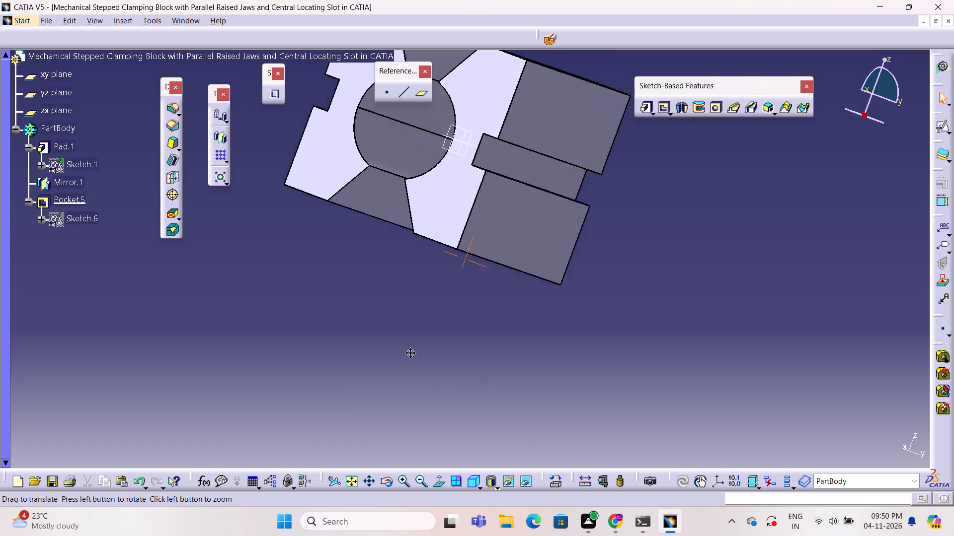
{"action": "middle_click_drag", "start_coordinate": [409, 352], "coordinate": [535, 406]}
{"action": "right_click_drag", "start_coordinate": [433, 375], "coordinate": [537, 408]}
{"action": "right_click", "coordinate": [535, 406]}
{"action": "left_click_drag", "start_coordinate": [406, 313], "coordinate": [409, 318]}
{"action": "middle_click_drag", "start_coordinate": [414, 325], "coordinate": [491, 411]}
{"action": "middle_click", "coordinate": [493, 411]}
{"action": "middle_click", "coordinate": [495, 410]}
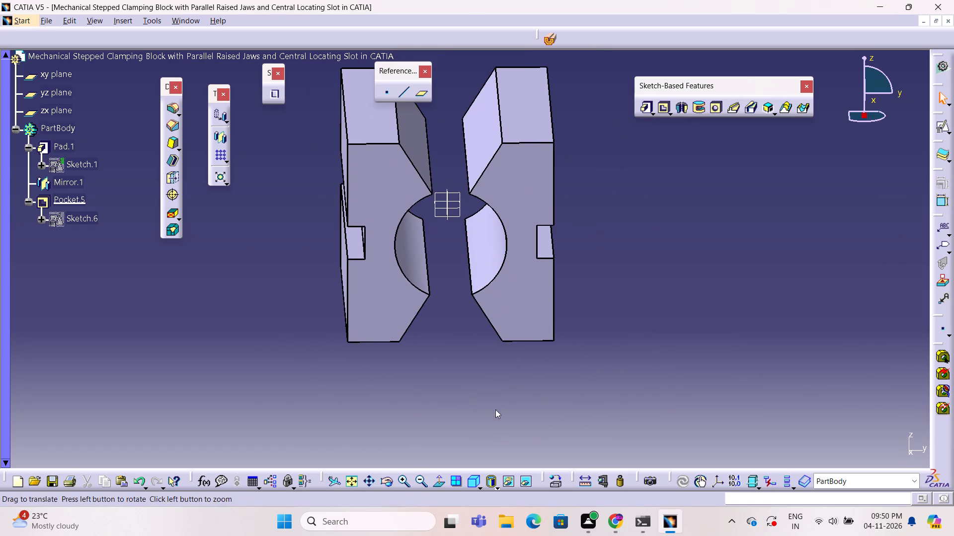
{"action": "middle_click_drag", "start_coordinate": [521, 331], "coordinate": [576, 423]}
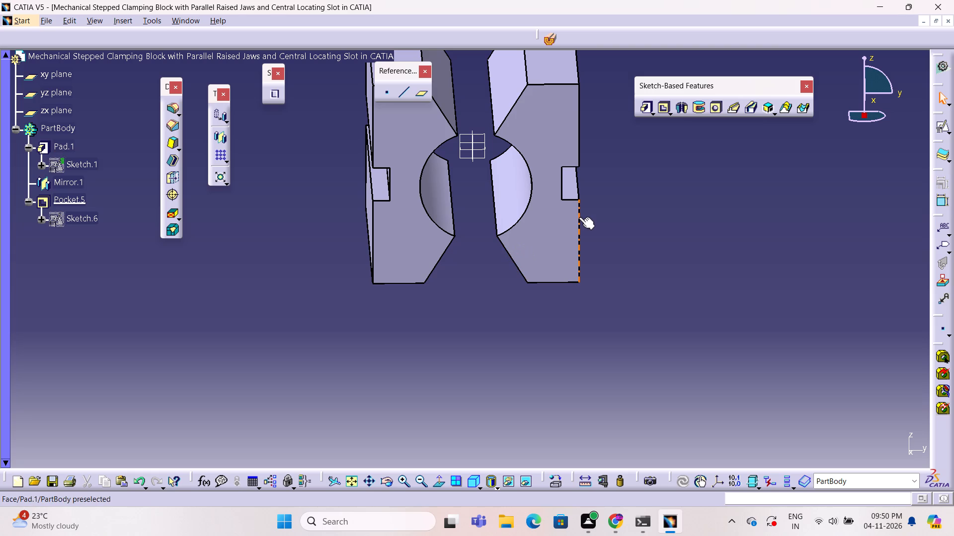
{"action": "left_click", "coordinate": [620, 256]}
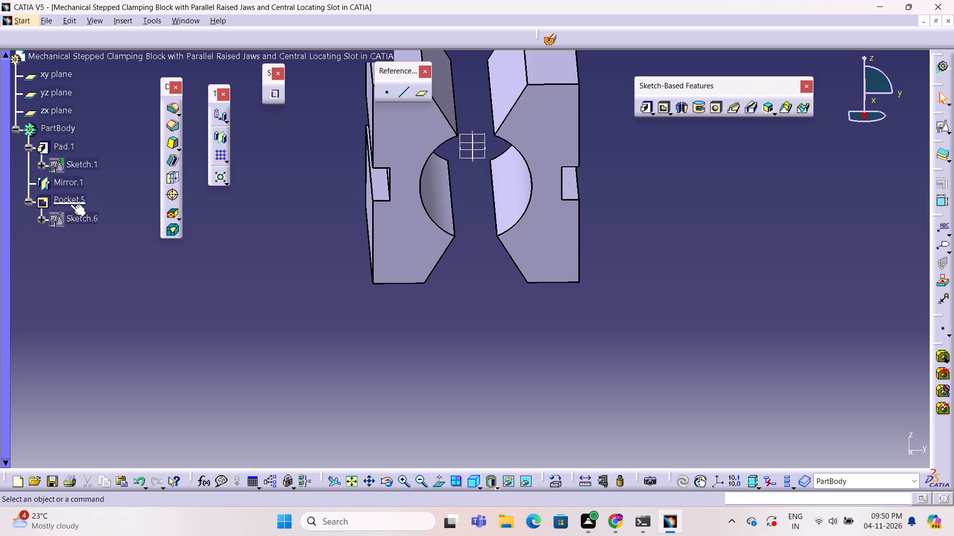
Reopen the central pocket's sketch and enlarge its circle about the same centre.
{"action": "double_click", "coordinate": [92, 215]}
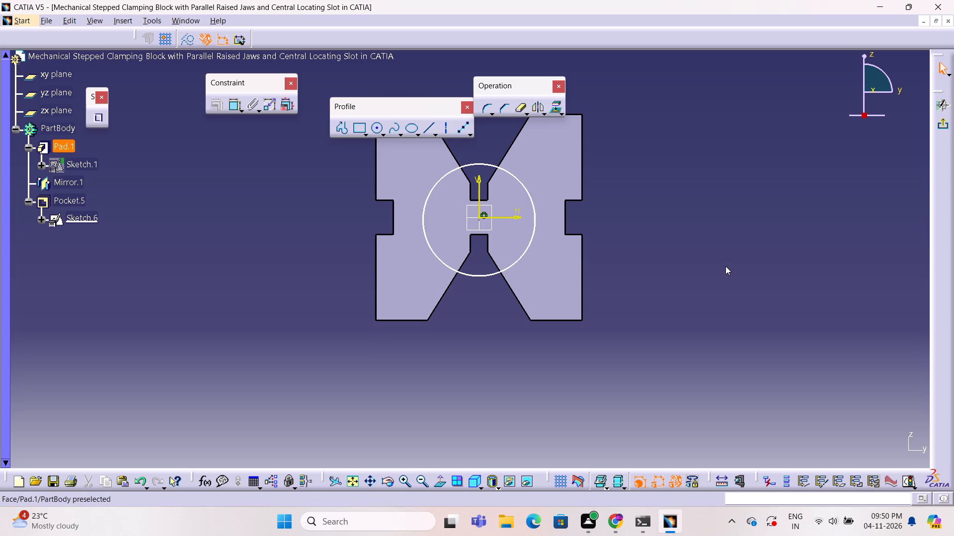
{"action": "left_click_drag", "start_coordinate": [486, 276], "coordinate": [482, 286]}
{"action": "left_click", "coordinate": [482, 286]}
{"action": "left_click", "coordinate": [285, 342]}
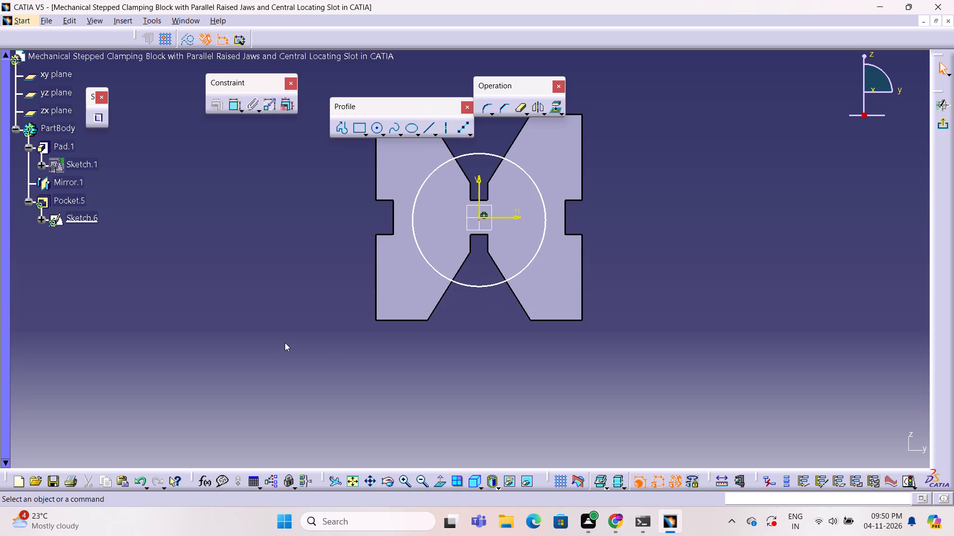
{"action": "double_click", "coordinate": [285, 342]}
{"action": "left_click", "coordinate": [283, 340]}
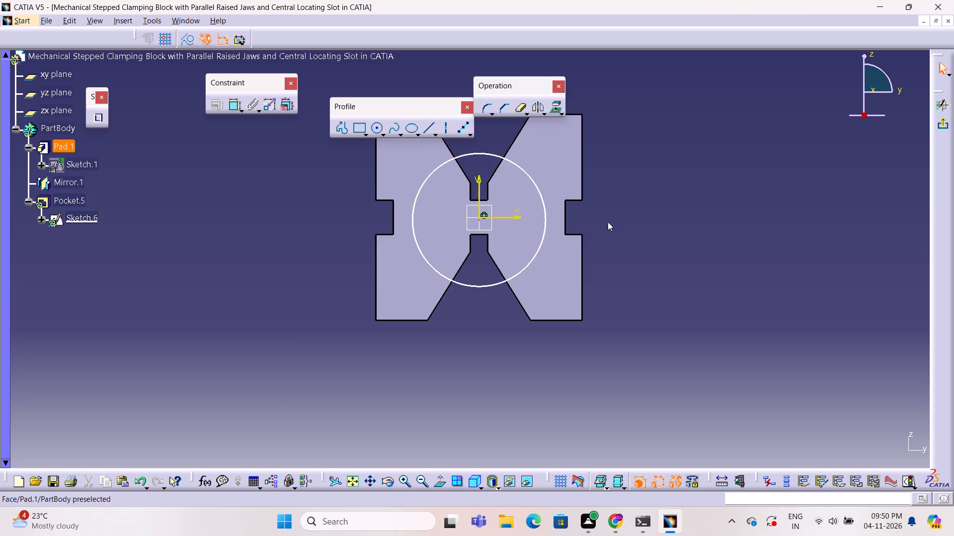
Exit the sketch to apply the enlarged circle to the central pocket.
{"action": "left_click", "coordinate": [947, 123]}
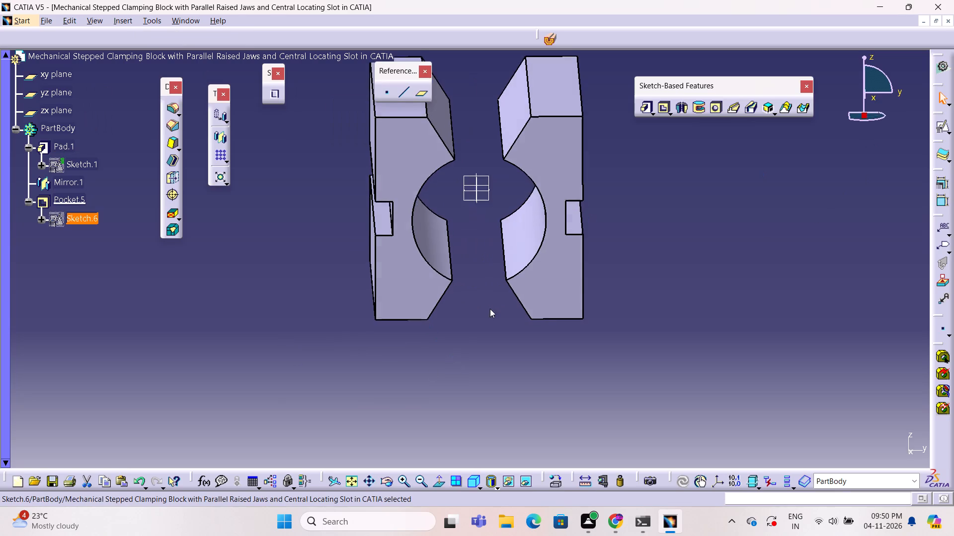
Examine the enlarged round pocket between the jaws from several angles, including the isometric view.
{"action": "middle_click_drag", "start_coordinate": [487, 257], "coordinate": [441, 268]}
{"action": "right_click_drag", "start_coordinate": [487, 257], "coordinate": [441, 268]}
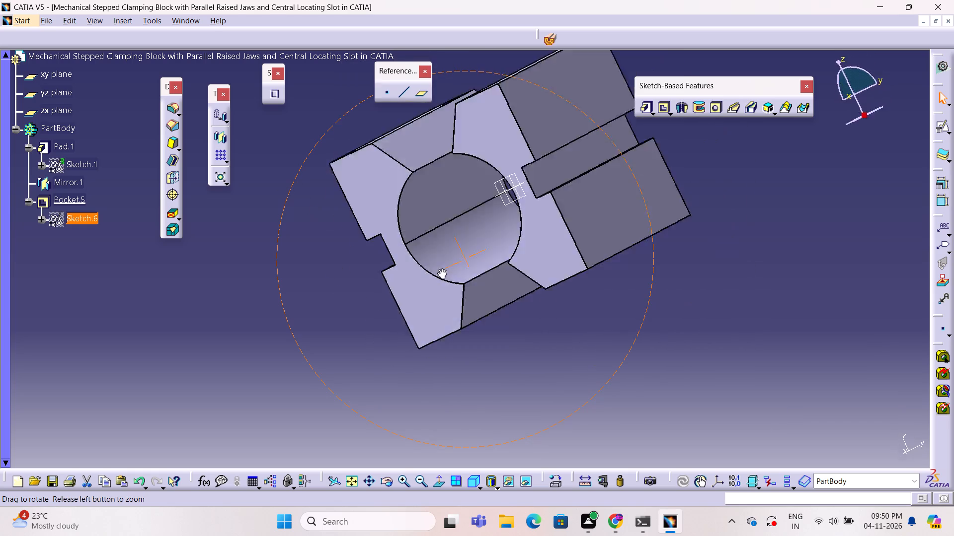
{"action": "middle_click_drag", "start_coordinate": [441, 268], "coordinate": [620, 249]}
{"action": "right_click_drag", "start_coordinate": [441, 268], "coordinate": [620, 249]}
{"action": "right_click", "coordinate": [620, 249]}
{"action": "middle_click", "coordinate": [620, 249]}
{"action": "left_click", "coordinate": [620, 247]}
{"action": "left_click", "coordinate": [437, 482]}
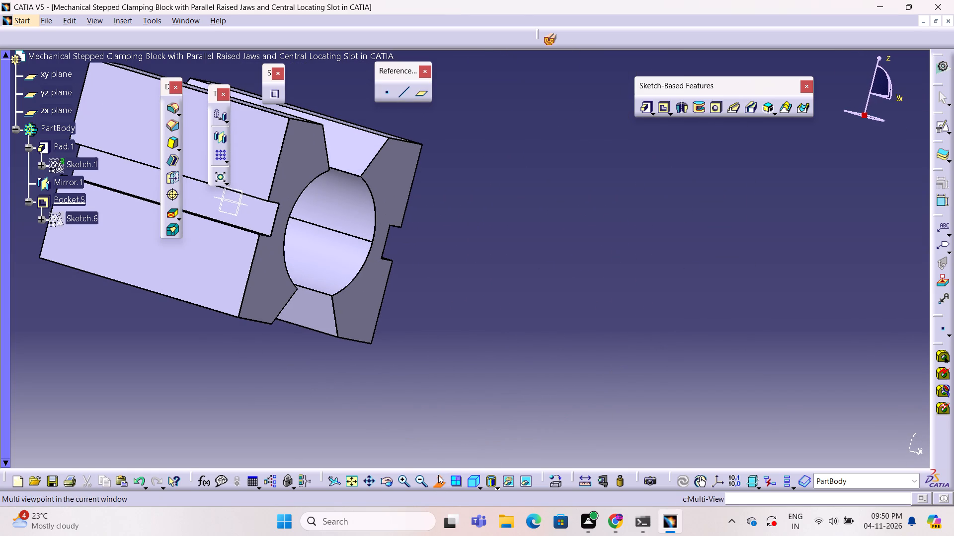
{"action": "left_click", "coordinate": [444, 484]}
{"action": "left_click", "coordinate": [471, 483]}
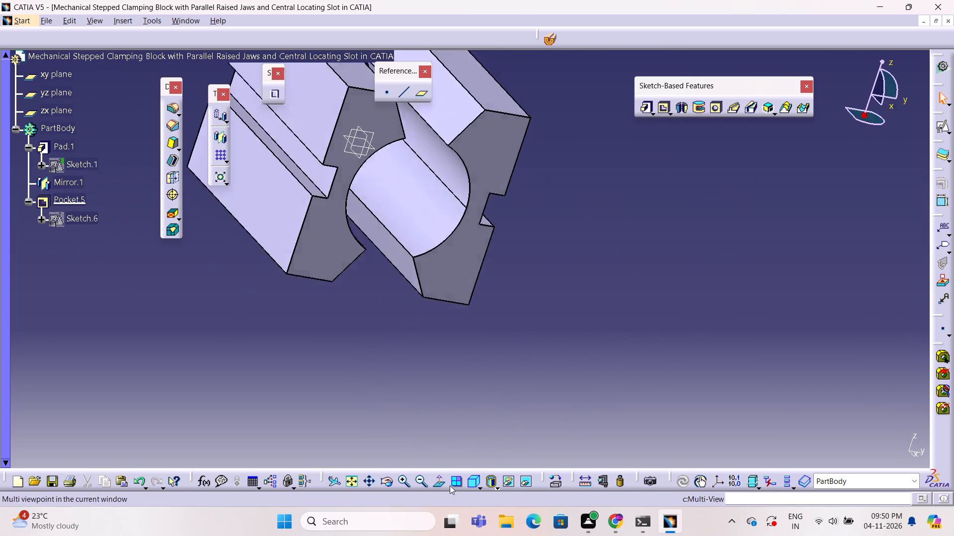
{"action": "middle_click_drag", "start_coordinate": [510, 324], "coordinate": [459, 347]}
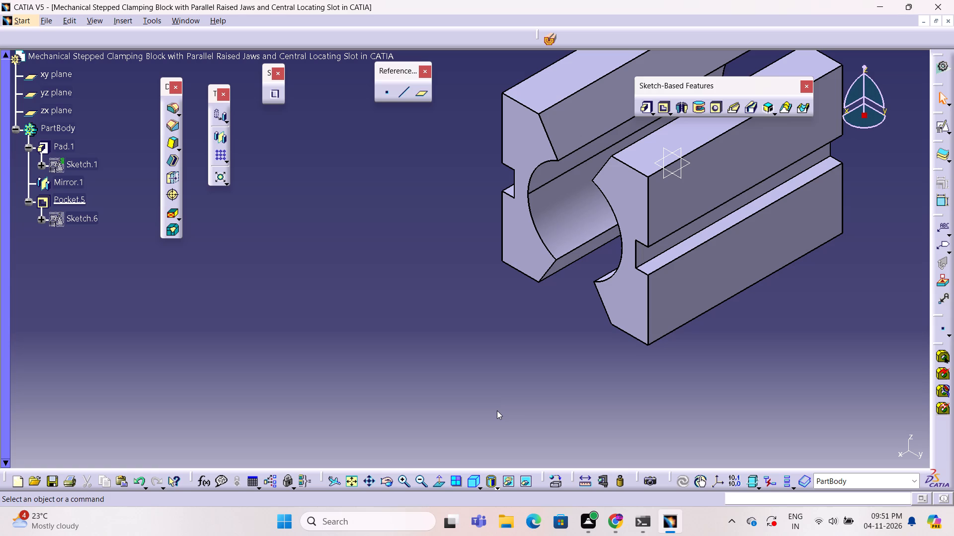
{"action": "left_click", "coordinate": [490, 407]}
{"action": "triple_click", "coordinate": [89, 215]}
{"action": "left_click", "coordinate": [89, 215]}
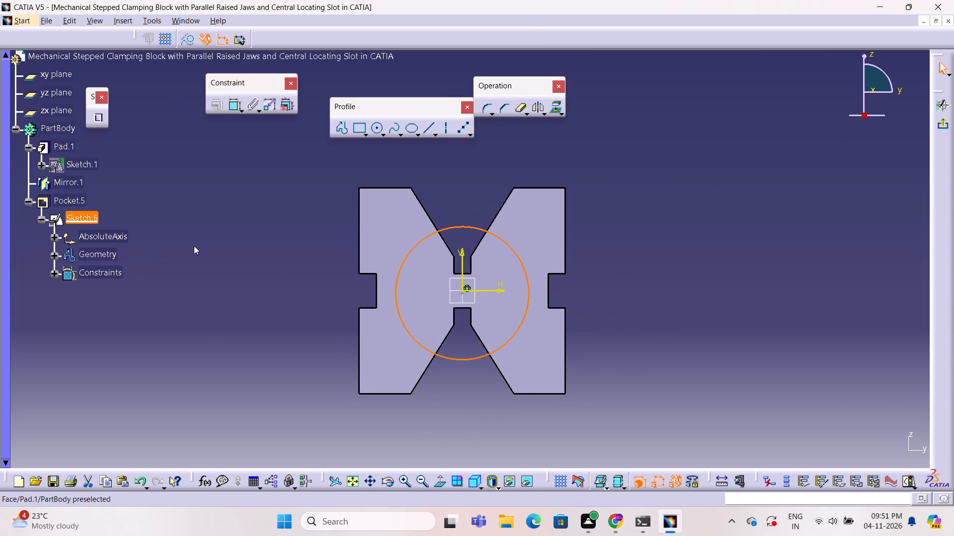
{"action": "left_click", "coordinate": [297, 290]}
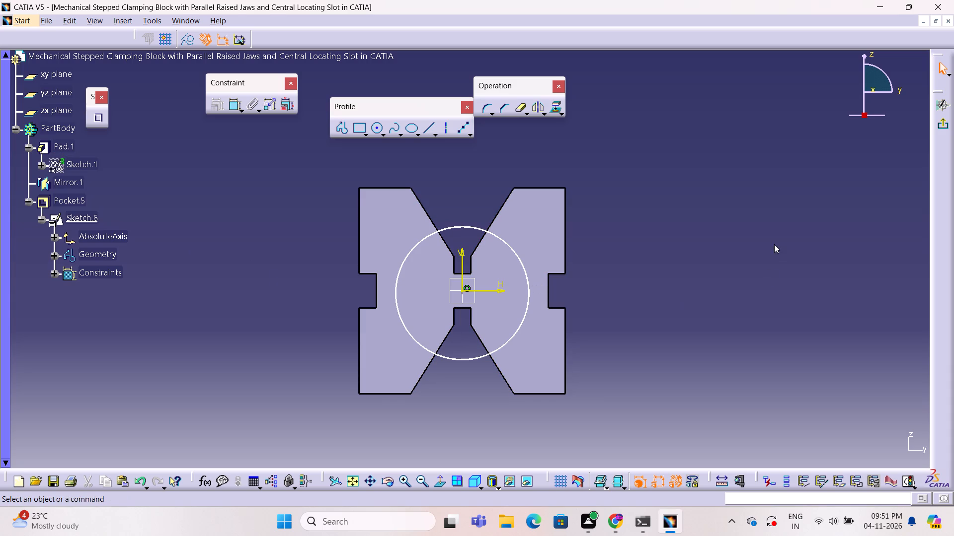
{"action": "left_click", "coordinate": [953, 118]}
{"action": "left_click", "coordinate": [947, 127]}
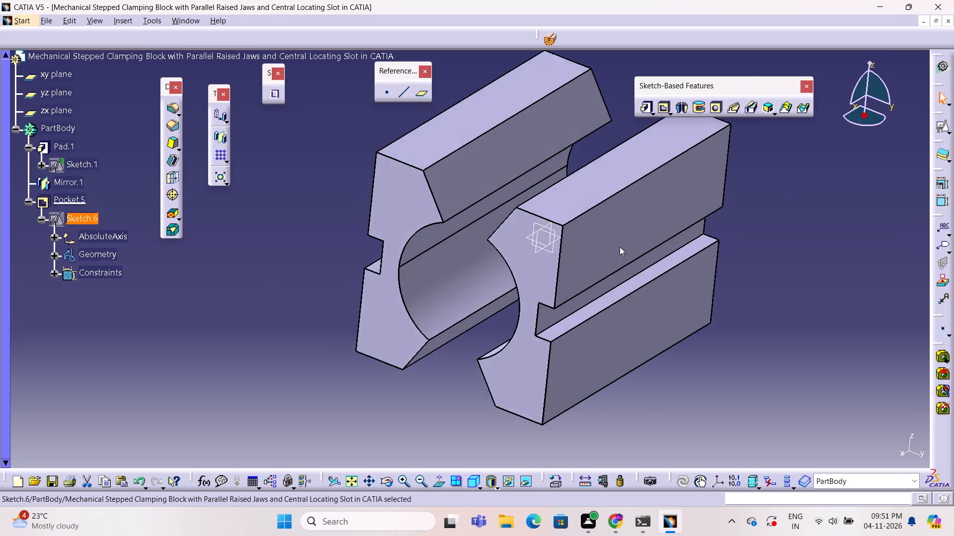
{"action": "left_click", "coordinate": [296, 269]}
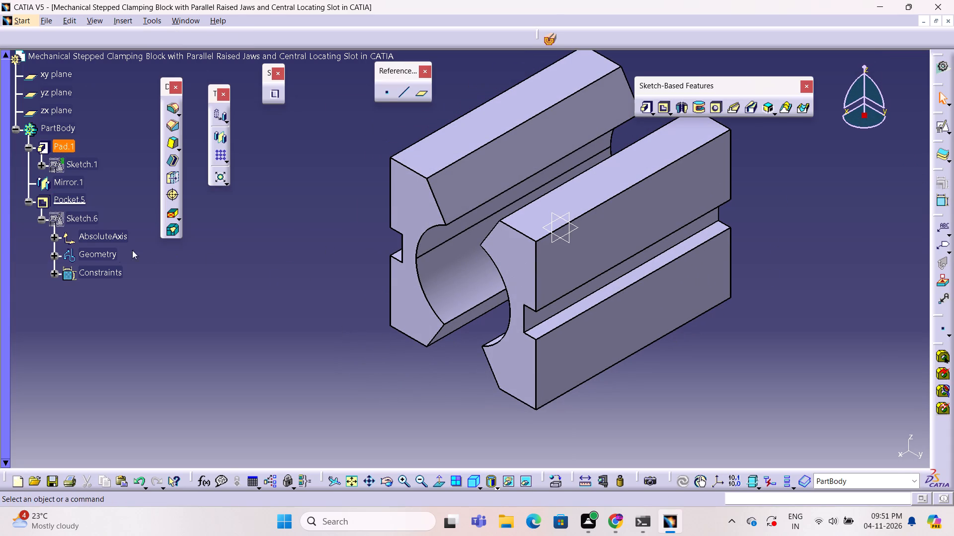
Reopen the central pocket's sketch and shrink its circle until it just encloses the two narrow central slots.
{"action": "double_click", "coordinate": [93, 218]}
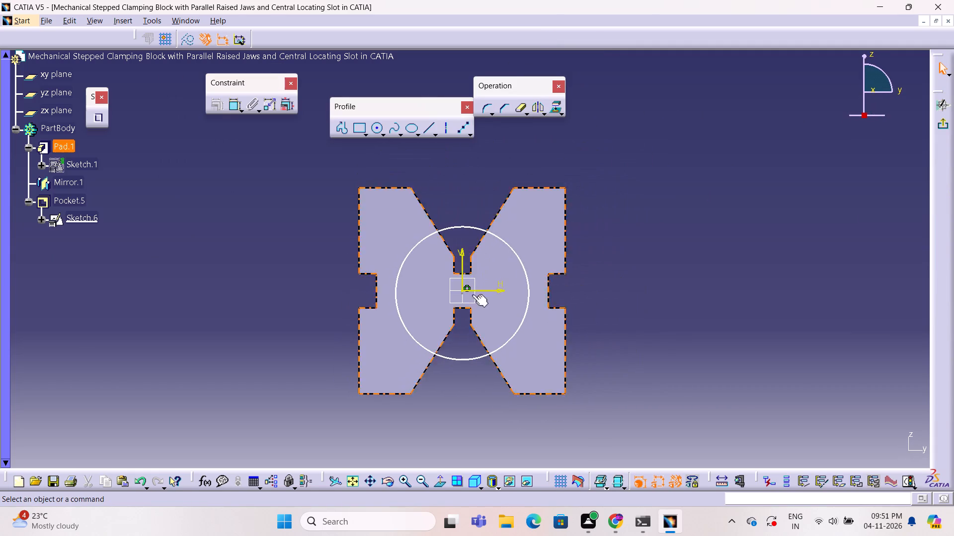
{"action": "left_click_drag", "start_coordinate": [520, 262], "coordinate": [504, 274]}
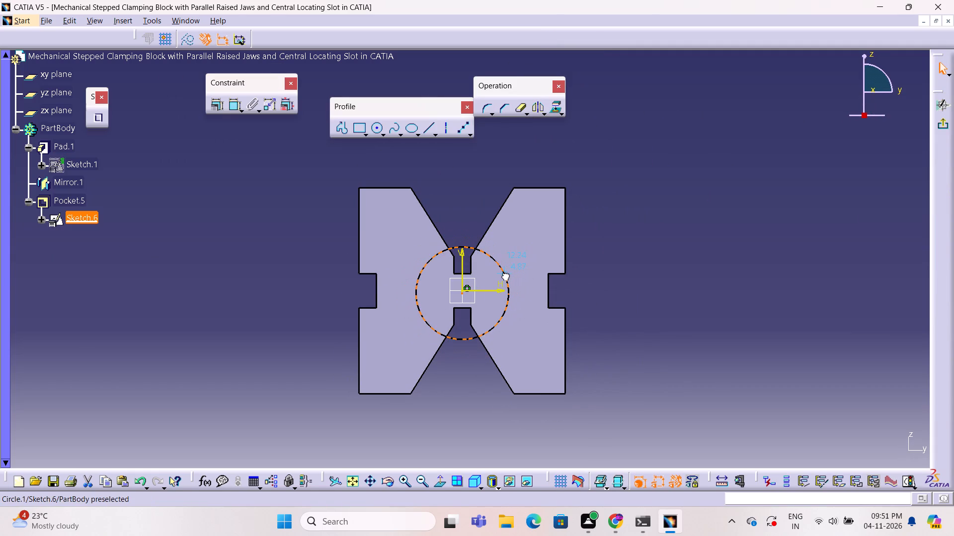
{"action": "left_click_drag", "start_coordinate": [504, 274], "coordinate": [502, 277]}
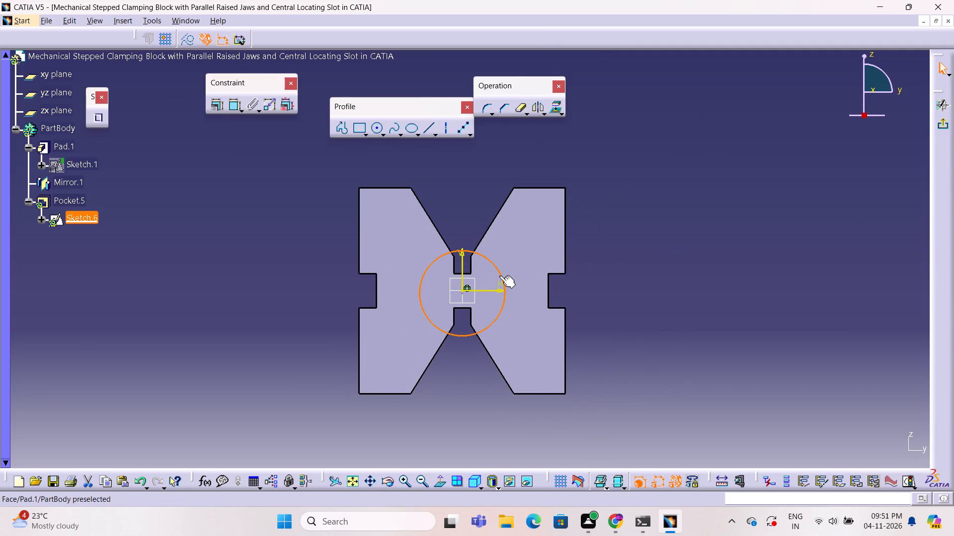
{"action": "left_click_drag", "start_coordinate": [500, 273], "coordinate": [495, 276]}
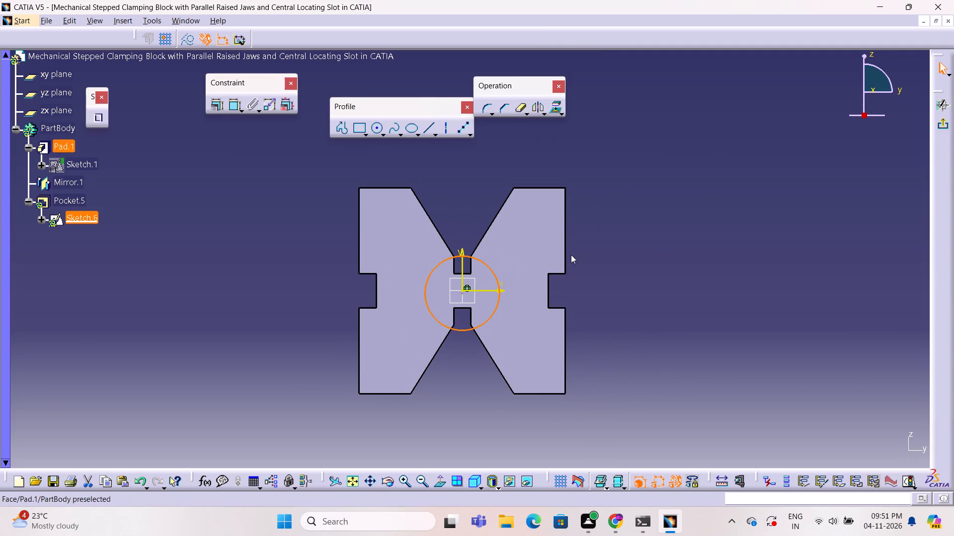
{"action": "left_click_drag", "start_coordinate": [489, 266], "coordinate": [488, 267]}
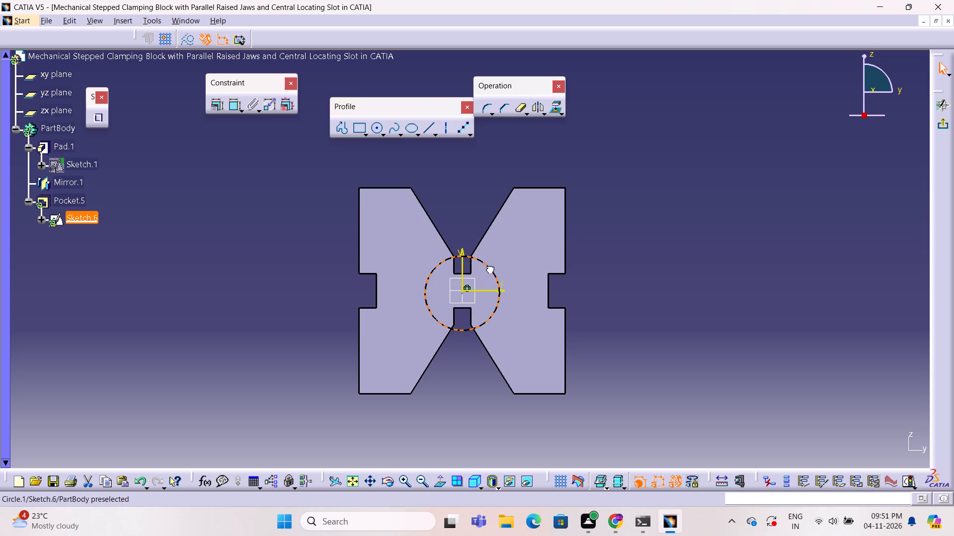
{"action": "left_click_drag", "start_coordinate": [488, 267], "coordinate": [484, 267]}
{"action": "left_click", "coordinate": [611, 251]}
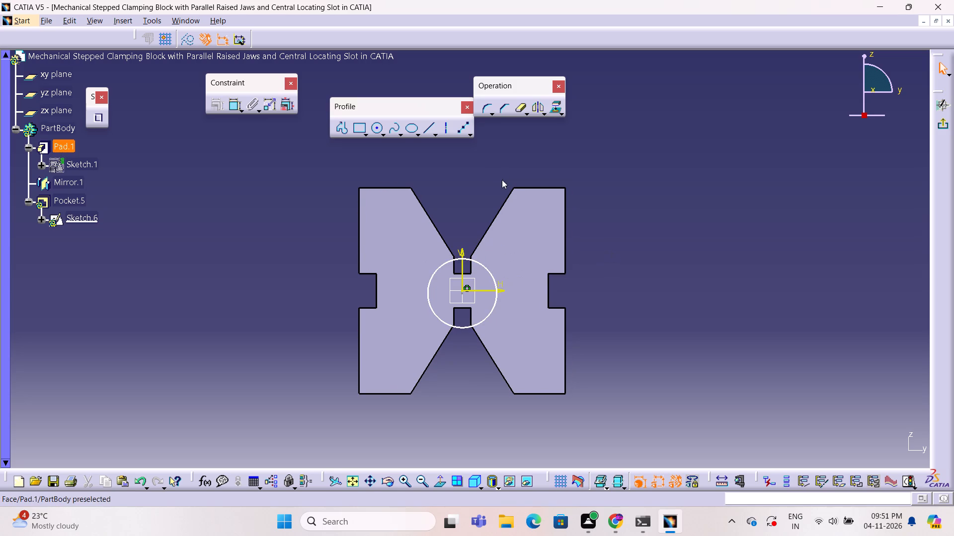
Draw a larger circle centred on the sketch origin around the existing one, and exit the sketch to cut a ring.
{"action": "left_click", "coordinate": [377, 130]}
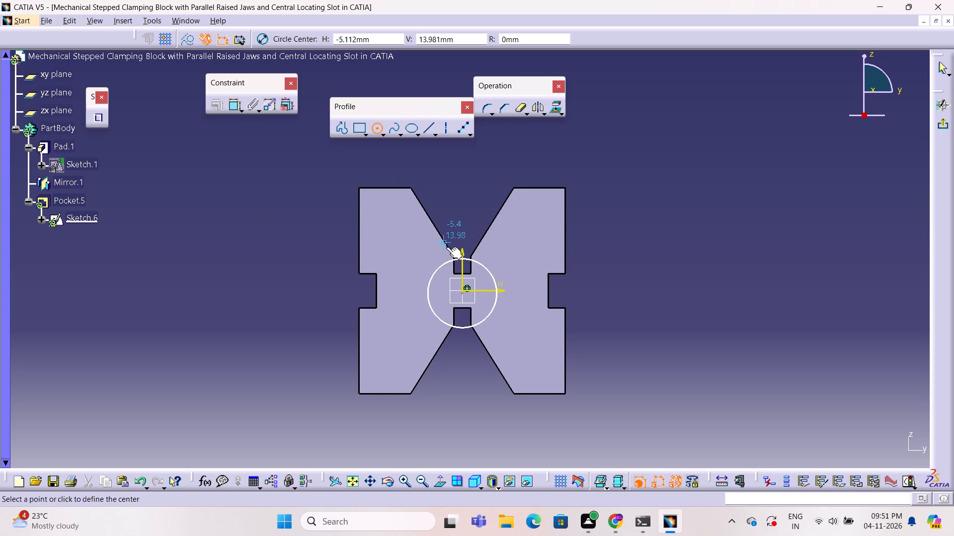
{"action": "left_click", "coordinate": [463, 291]}
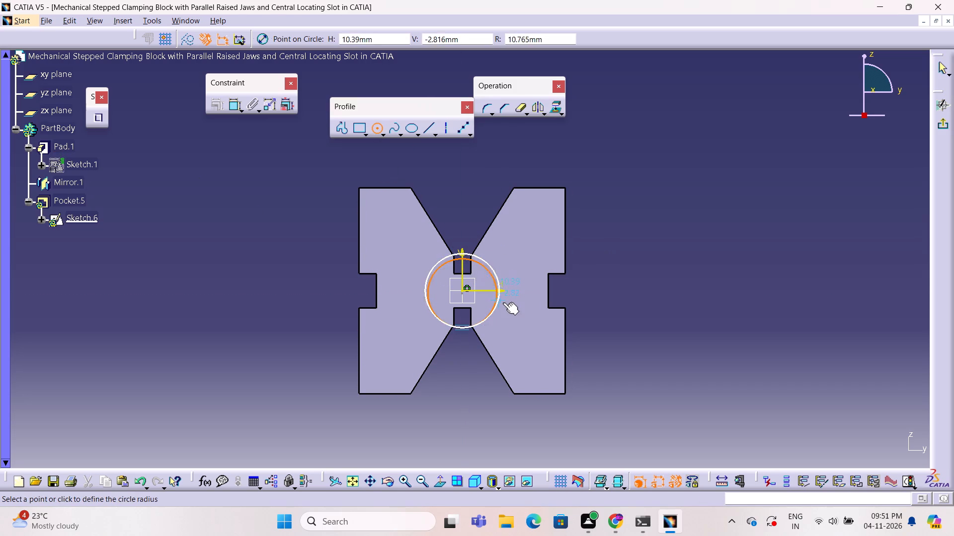
{"action": "left_click", "coordinate": [515, 314]}
{"action": "left_click", "coordinate": [719, 228]}
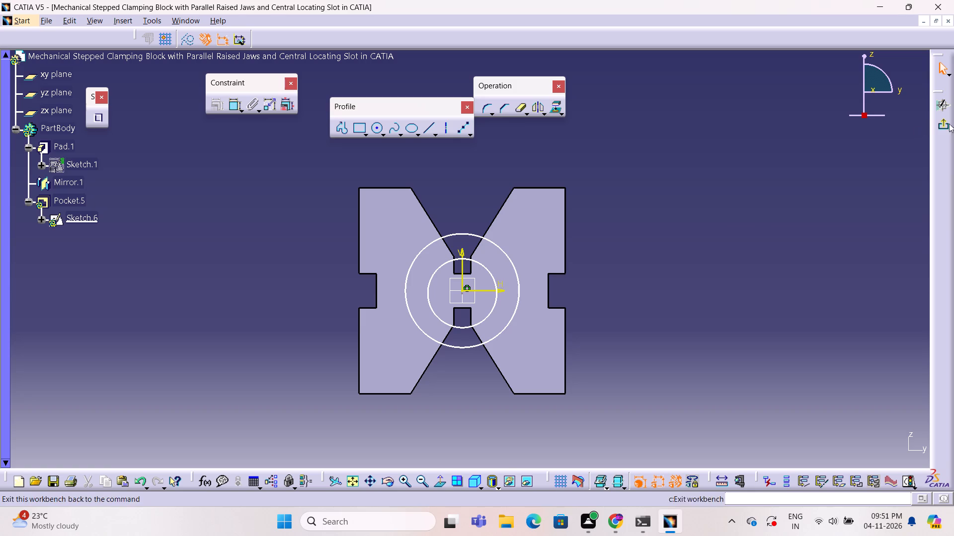
{"action": "left_click", "coordinate": [949, 125]}
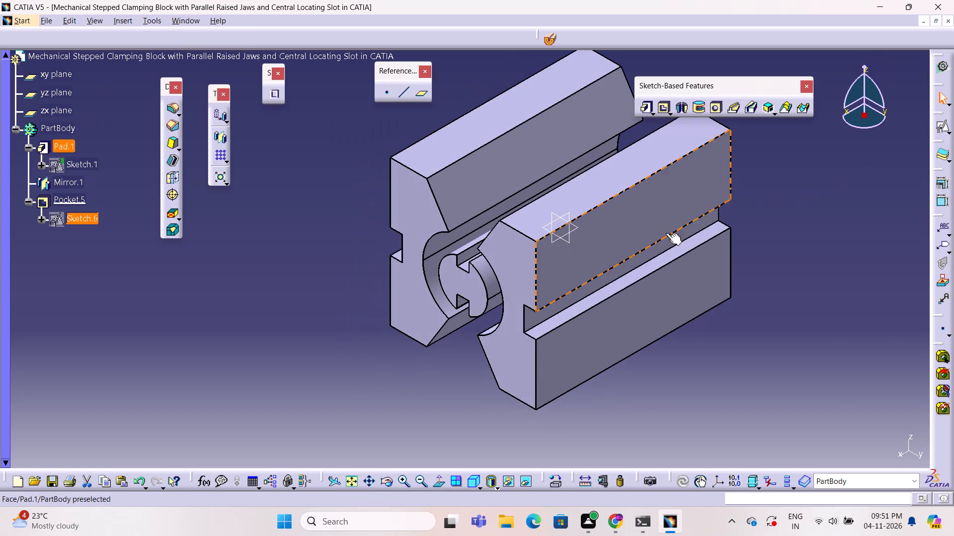
Examine the ring-shaped pocket and slotted central core from several angles, finishing with a view normal to the block's end face.
{"action": "middle_click_drag", "start_coordinate": [257, 306], "coordinate": [271, 249]}
{"action": "right_click_drag", "start_coordinate": [257, 306], "coordinate": [271, 249]}
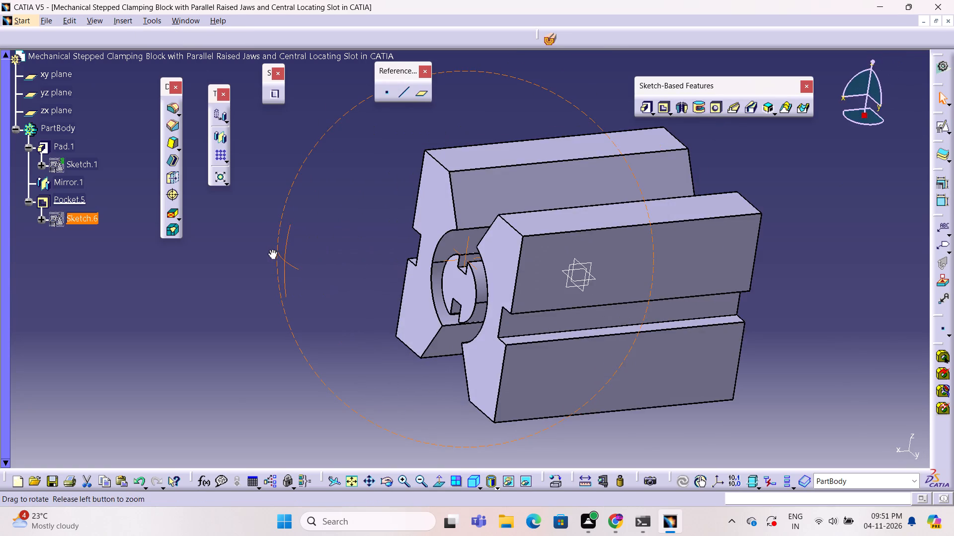
{"action": "middle_click_drag", "start_coordinate": [271, 249], "coordinate": [457, 230]}
{"action": "right_click_drag", "start_coordinate": [271, 249], "coordinate": [575, 249]}
{"action": "middle_click_drag", "start_coordinate": [457, 229], "coordinate": [576, 249]}
{"action": "middle_click", "coordinate": [576, 249]}
{"action": "right_click", "coordinate": [575, 249]}
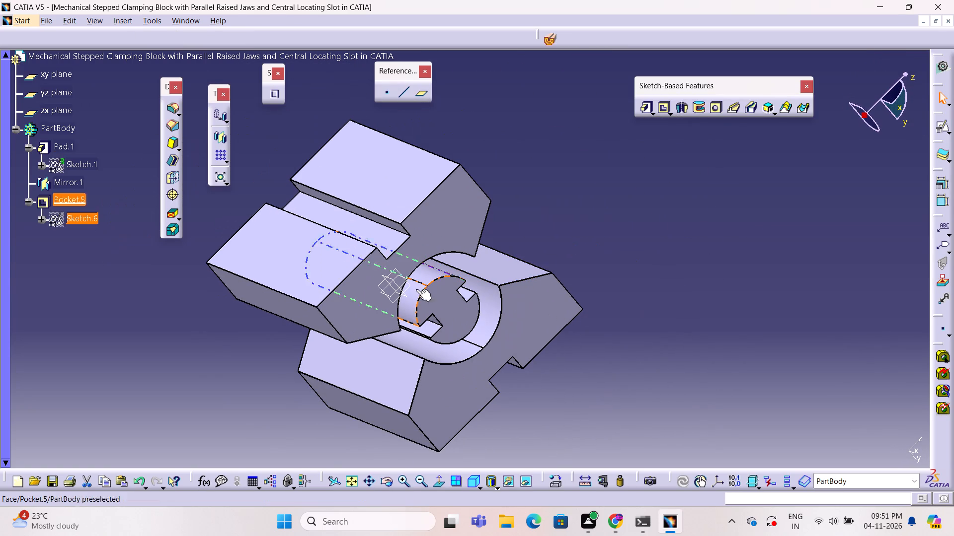
{"action": "left_click", "coordinate": [472, 482]}
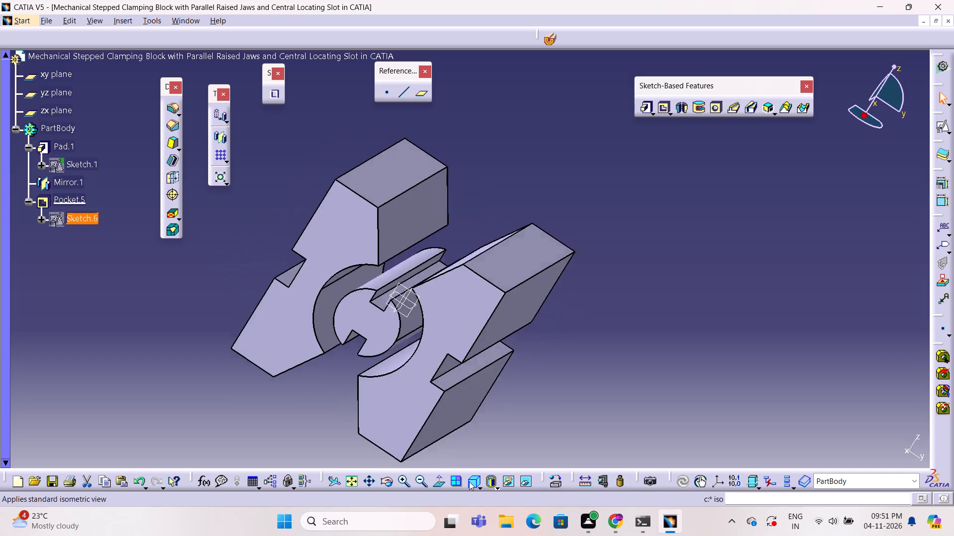
{"action": "left_click", "coordinate": [435, 485]}
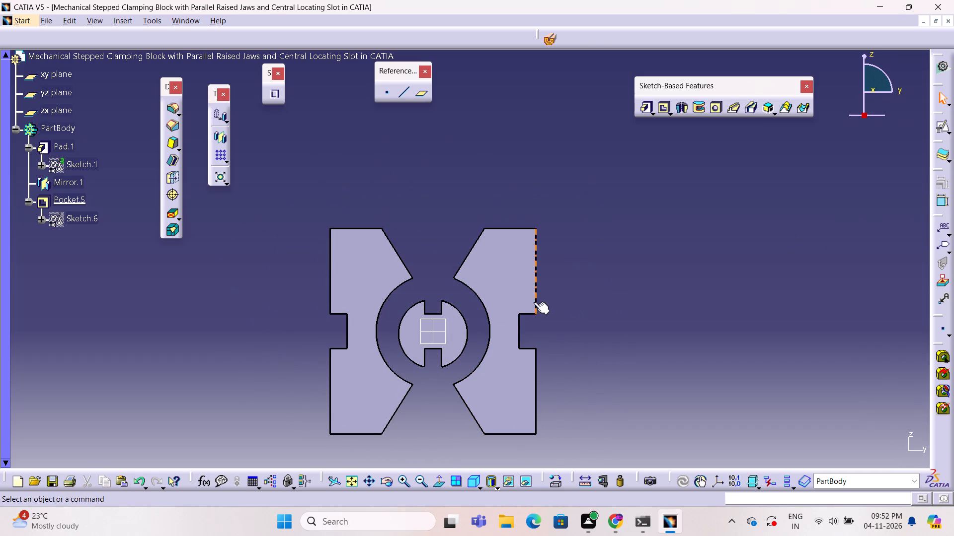
Reopen the pocket's sketch and draw a small circle in the upper right jaw, centred at about H 20 mm, V 21 mm.
{"action": "left_click", "coordinate": [92, 217]}
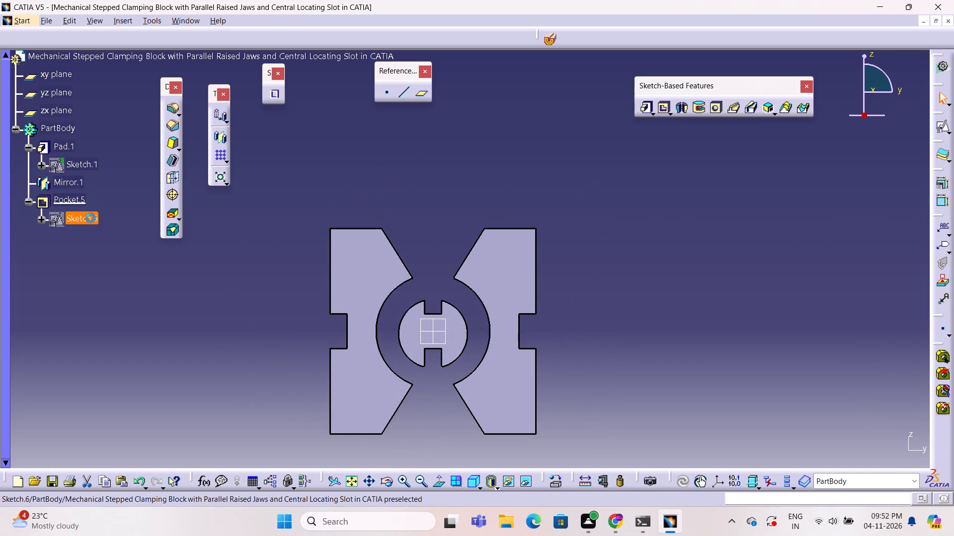
{"action": "left_click", "coordinate": [88, 219]}
{"action": "double_click", "coordinate": [84, 214]}
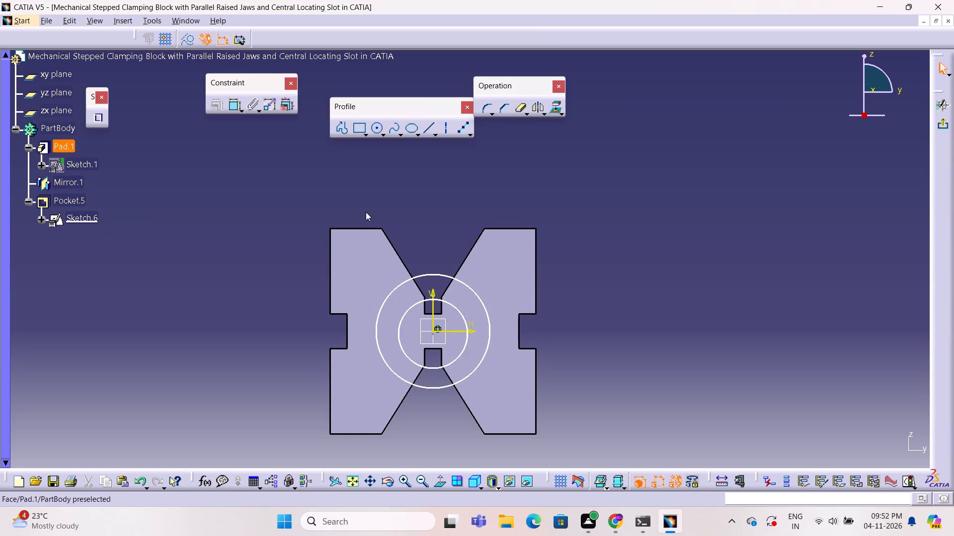
{"action": "left_click", "coordinate": [375, 128]}
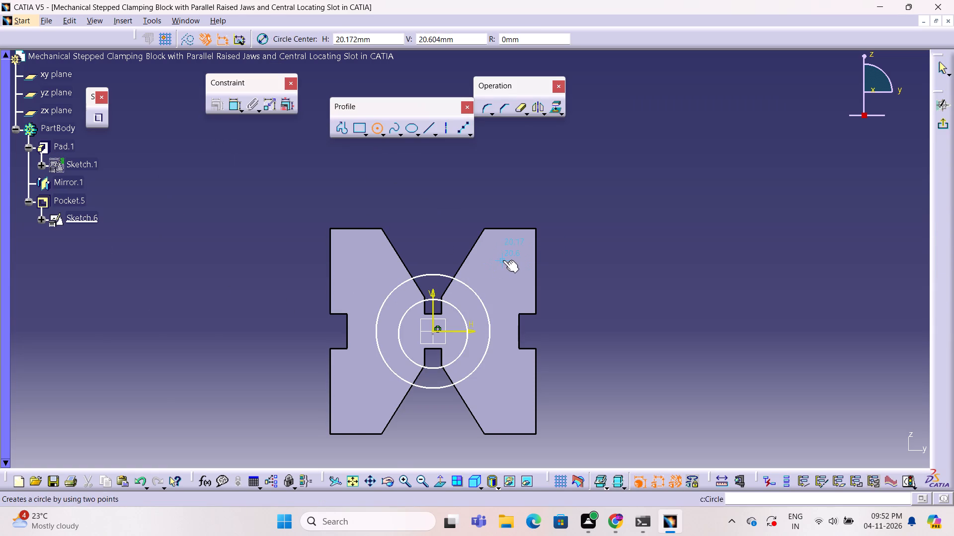
{"action": "left_click", "coordinate": [501, 259]}
{"action": "left_click", "coordinate": [508, 268]}
{"action": "left_click", "coordinate": [688, 242]}
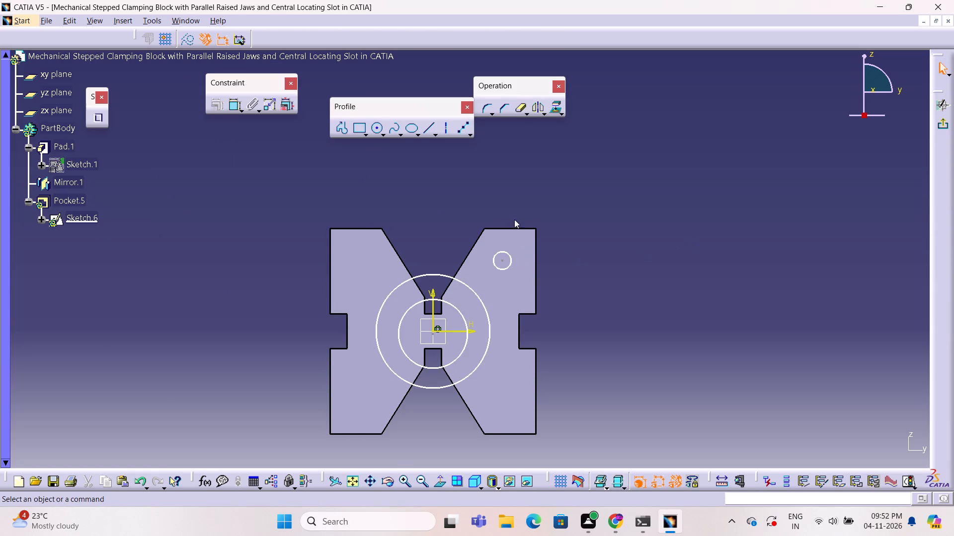
Draw a similar small circle in the upper left jaw, level with the first one, and exit the sketch to cut both holes.
{"action": "left_click", "coordinate": [376, 129]}
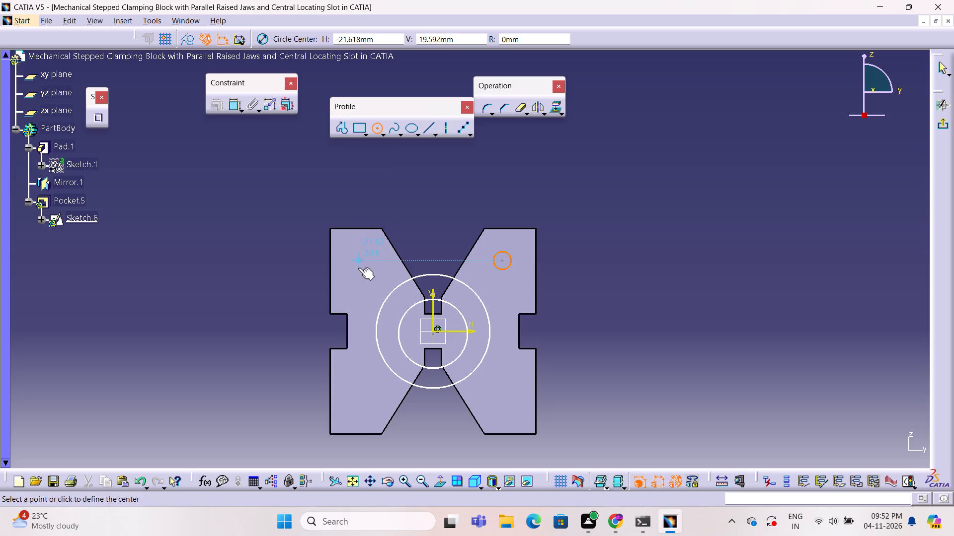
{"action": "left_click", "coordinate": [359, 262]}
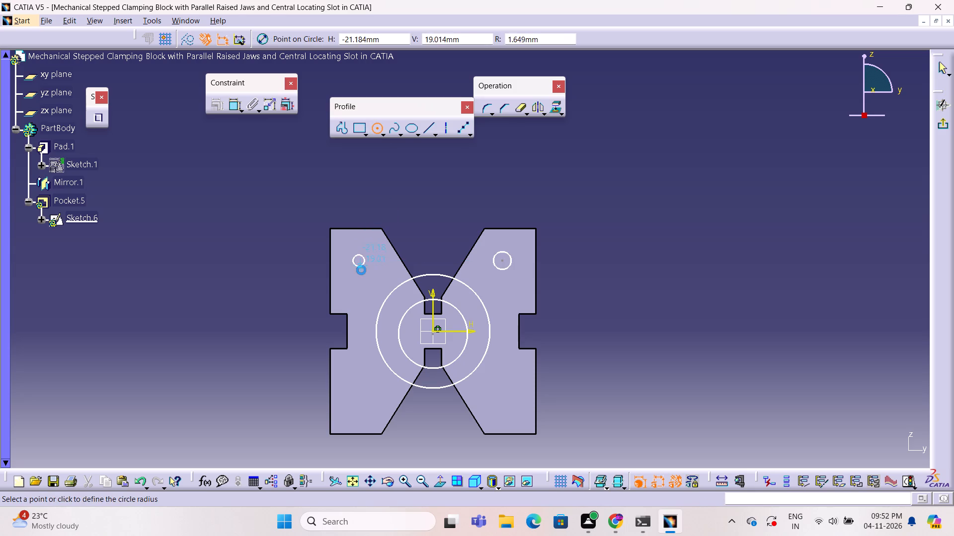
{"action": "left_click", "coordinate": [362, 268]}
{"action": "left_click", "coordinate": [645, 258]}
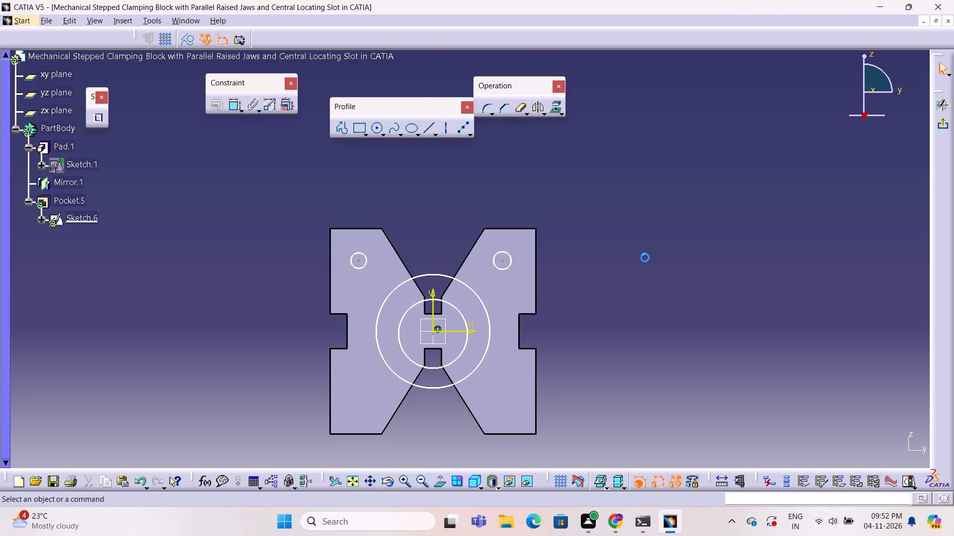
{"action": "left_click", "coordinate": [946, 130]}
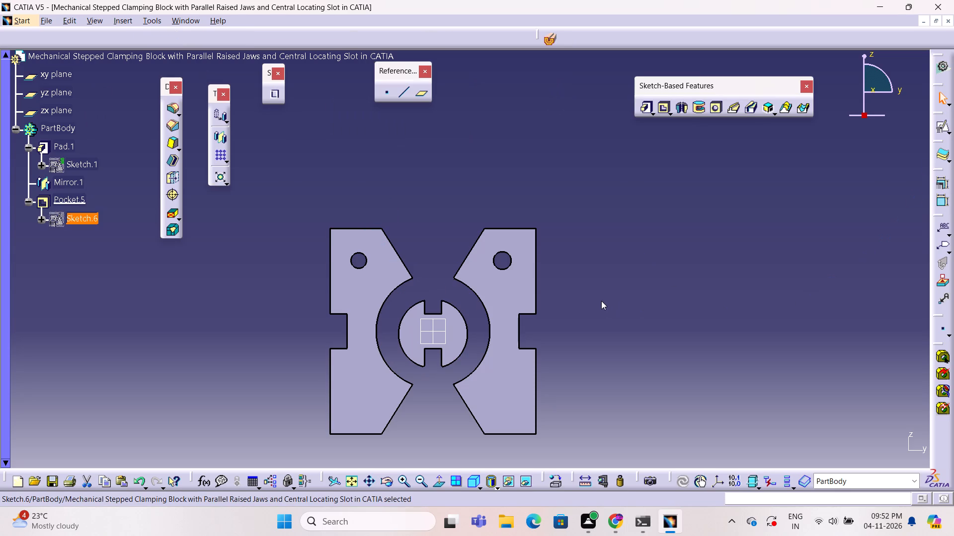
Examine the two small holes in the upper jaws and the ring pocket from several angles.
{"action": "middle_click_drag", "start_coordinate": [601, 299], "coordinate": [558, 339]}
{"action": "right_click_drag", "start_coordinate": [601, 299], "coordinate": [558, 339]}
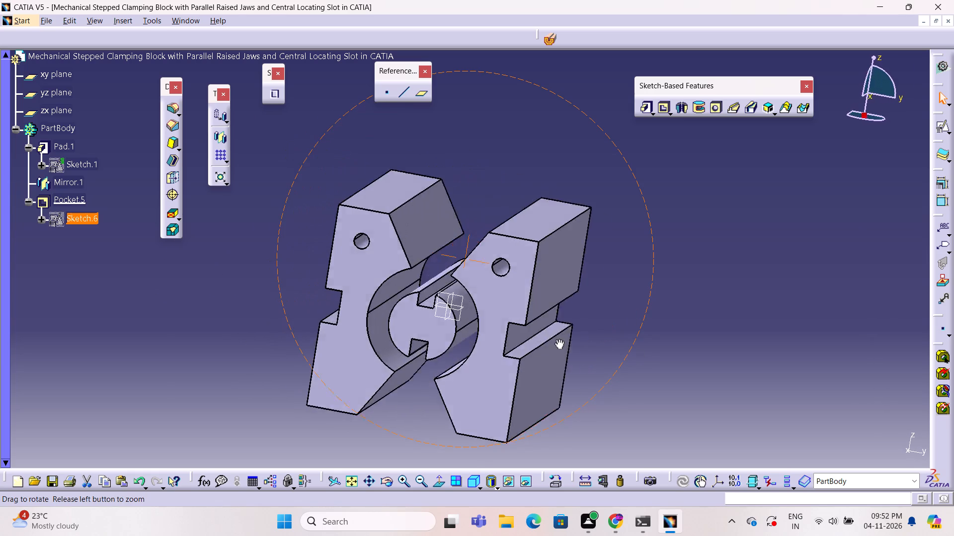
{"action": "middle_click_drag", "start_coordinate": [558, 339], "coordinate": [593, 322]}
{"action": "right_click_drag", "start_coordinate": [558, 339], "coordinate": [593, 322]}
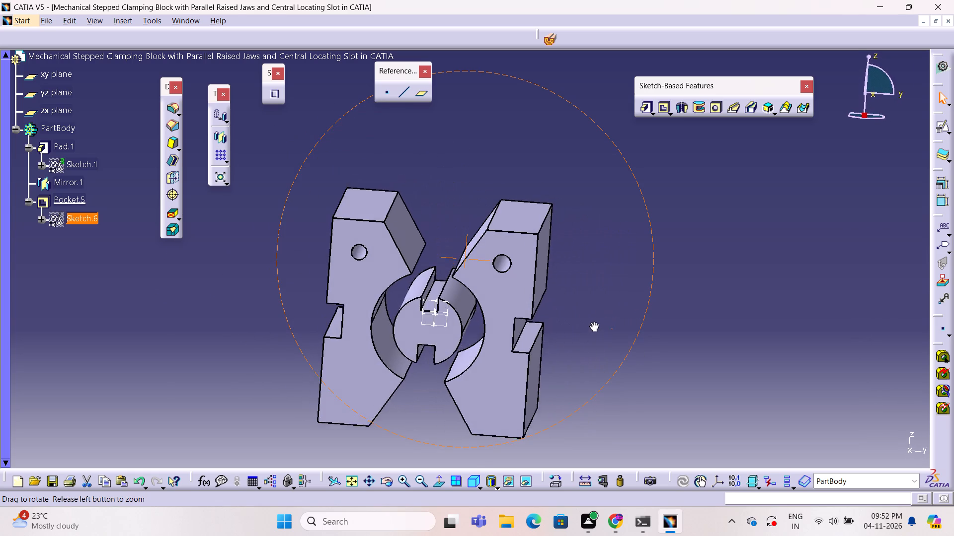
{"action": "middle_click_drag", "start_coordinate": [593, 322], "coordinate": [549, 316]}
{"action": "right_click_drag", "start_coordinate": [593, 322], "coordinate": [549, 316]}
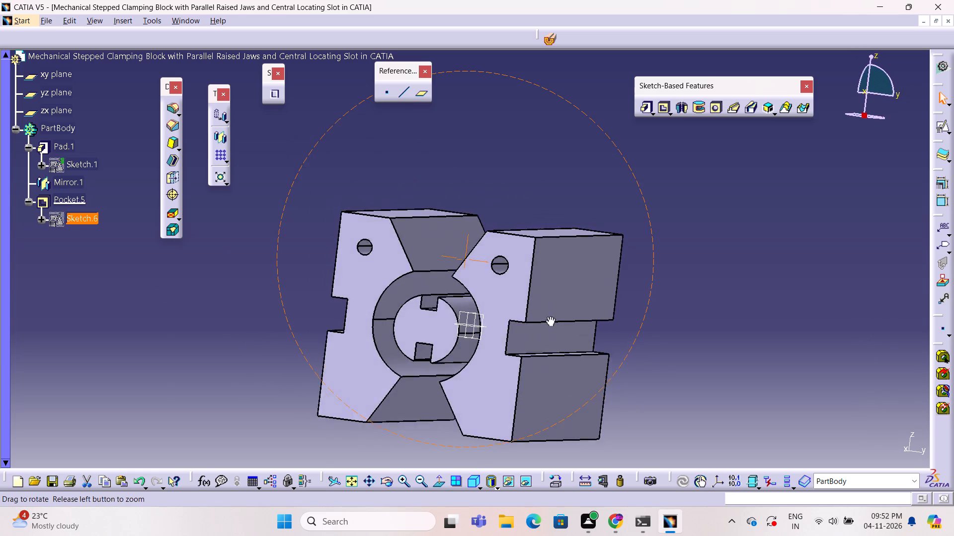
{"action": "middle_click_drag", "start_coordinate": [549, 316], "coordinate": [593, 323]}
{"action": "right_click_drag", "start_coordinate": [549, 316], "coordinate": [593, 323]}
{"action": "left_click", "coordinate": [634, 309]}
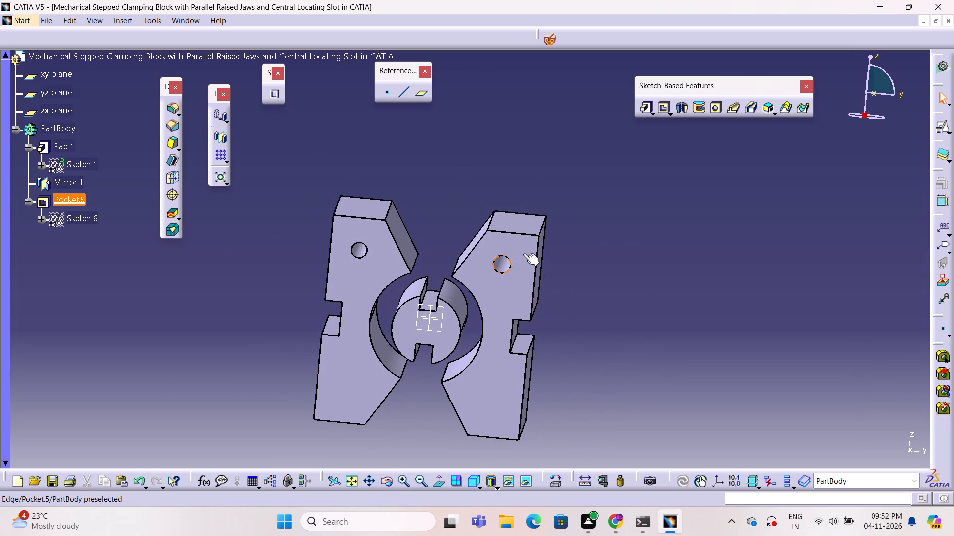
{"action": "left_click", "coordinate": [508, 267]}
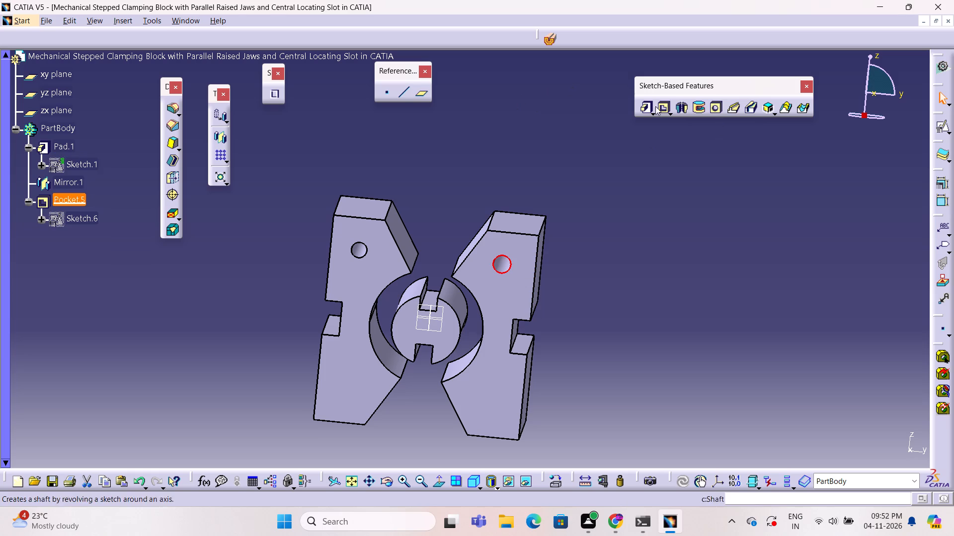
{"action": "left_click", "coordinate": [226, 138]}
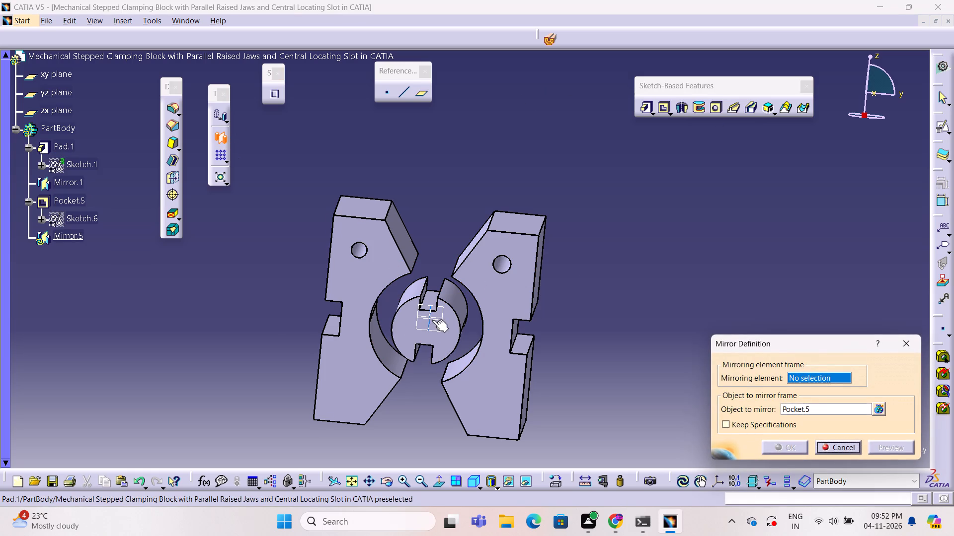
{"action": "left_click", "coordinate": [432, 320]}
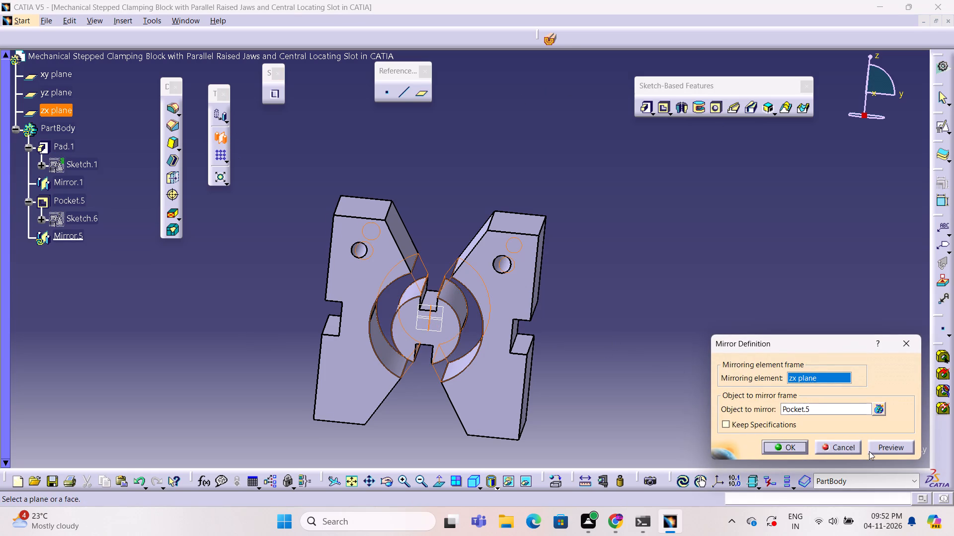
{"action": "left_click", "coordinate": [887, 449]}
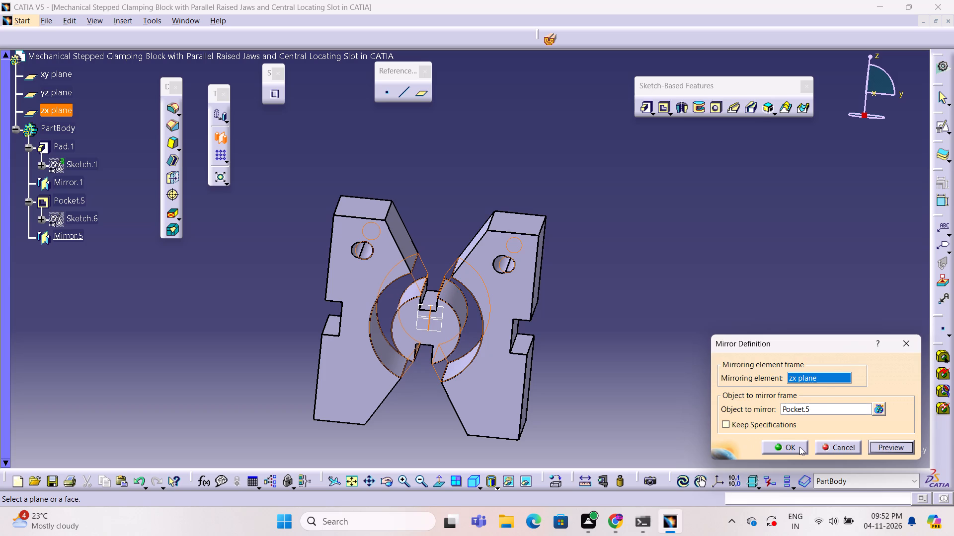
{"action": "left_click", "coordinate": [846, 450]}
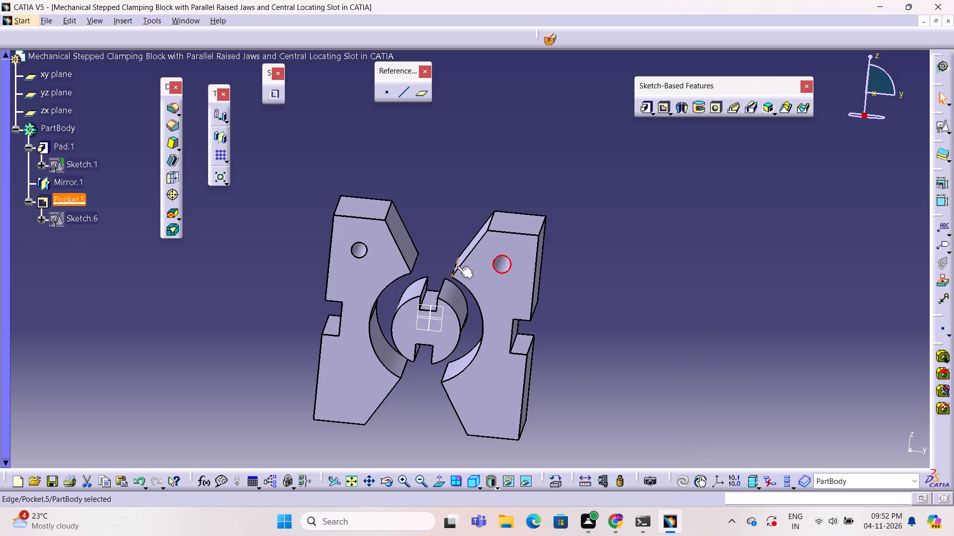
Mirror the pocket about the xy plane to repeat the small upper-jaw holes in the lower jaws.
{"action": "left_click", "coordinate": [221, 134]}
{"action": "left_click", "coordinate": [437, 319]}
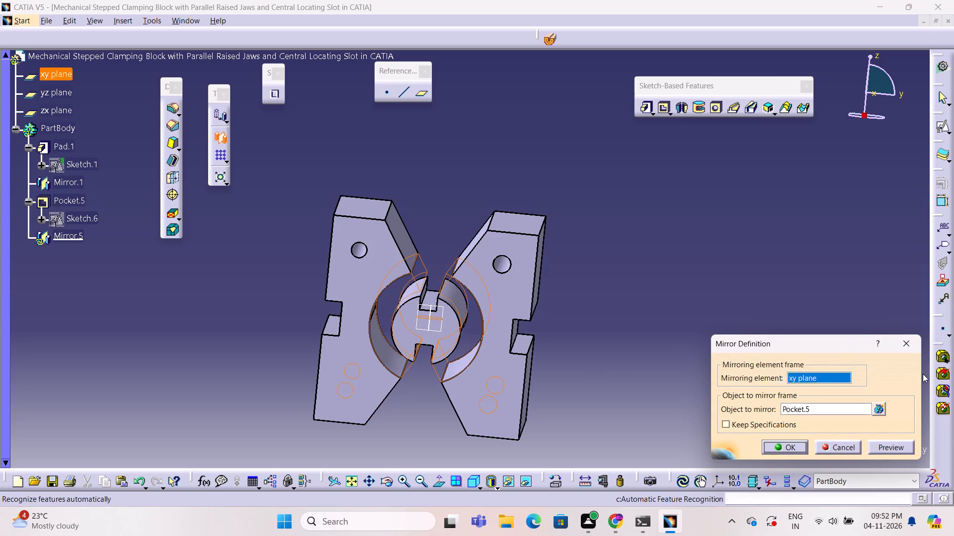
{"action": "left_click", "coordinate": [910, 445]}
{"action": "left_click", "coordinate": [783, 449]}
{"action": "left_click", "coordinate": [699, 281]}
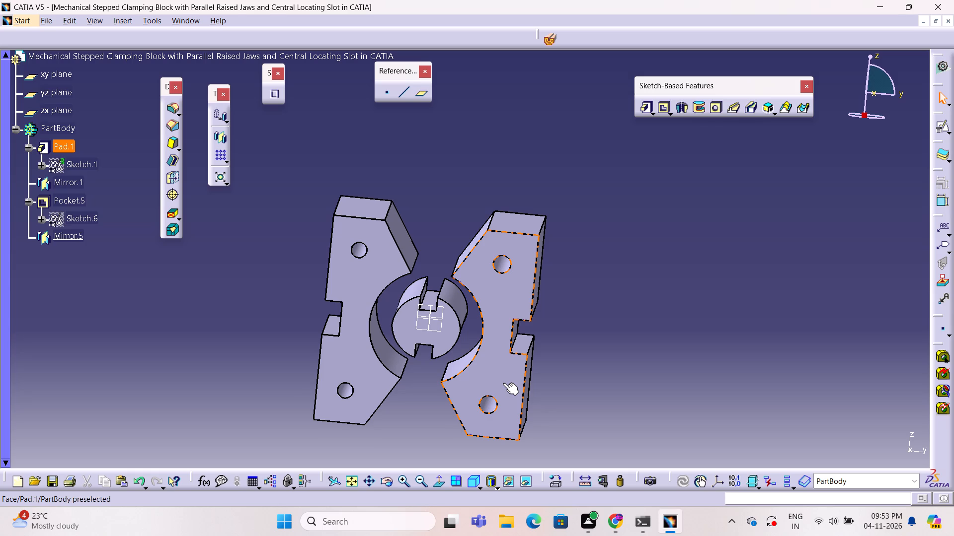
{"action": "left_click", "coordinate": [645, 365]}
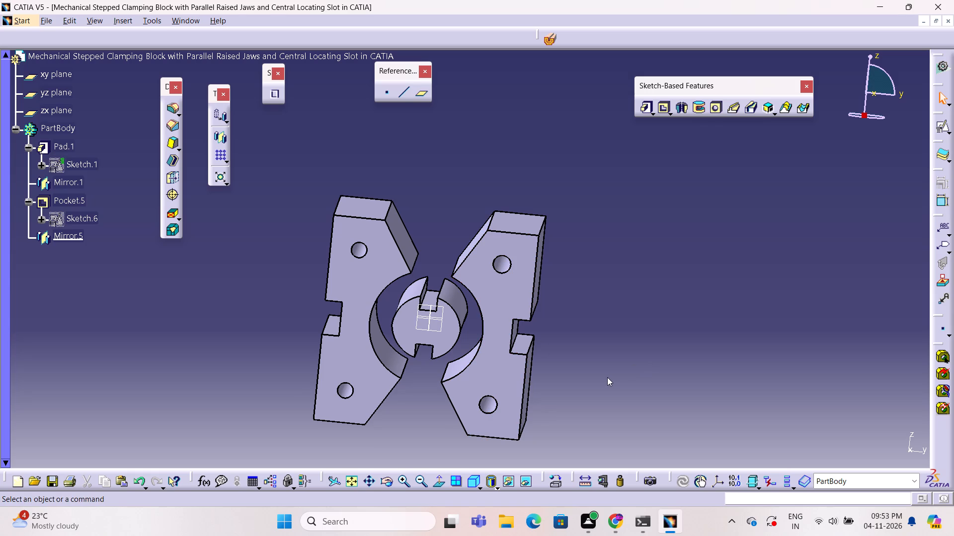
Examine the block with its four small jaw holes and ring cut from several angles.
{"action": "middle_click_drag", "start_coordinate": [608, 377], "coordinate": [547, 351], "text": "ctrl"}
{"action": "right_click_drag", "start_coordinate": [597, 377], "coordinate": [596, 372], "text": "ctrl"}
{"action": "scroll", "coordinate": [538, 348], "scroll_direction": "down", "scroll_amount": 1, "text": "ctrl"}
{"action": "middle_click_drag", "start_coordinate": [549, 352], "coordinate": [593, 388], "text": "ctrl"}
{"action": "middle_click", "coordinate": [593, 388], "text": "ctrl"}
{"action": "middle_click_drag", "start_coordinate": [594, 387], "coordinate": [596, 372], "text": "ctrl"}
{"action": "middle_click", "coordinate": [596, 372], "text": "ctrl"}
{"action": "middle_click", "coordinate": [596, 372], "text": "ctrl"}
{"action": "middle_click", "coordinate": [596, 372], "text": "ctrl"}
{"action": "middle_click", "coordinate": [596, 372], "text": "ctrl"}
{"action": "middle_click", "coordinate": [596, 372], "text": "ctrl"}
{"action": "right_click", "coordinate": [596, 372]}
{"action": "right_click", "coordinate": [596, 372]}
{"action": "right_click", "coordinate": [596, 372]}
{"action": "middle_click_drag", "start_coordinate": [263, 368], "coordinate": [276, 378]}
{"action": "right_click_drag", "start_coordinate": [263, 367], "coordinate": [335, 415], "text": "ctrl"}
{"action": "middle_click_drag", "start_coordinate": [278, 379], "coordinate": [335, 415], "text": "ctrl"}
{"action": "left_click", "coordinate": [436, 484]}
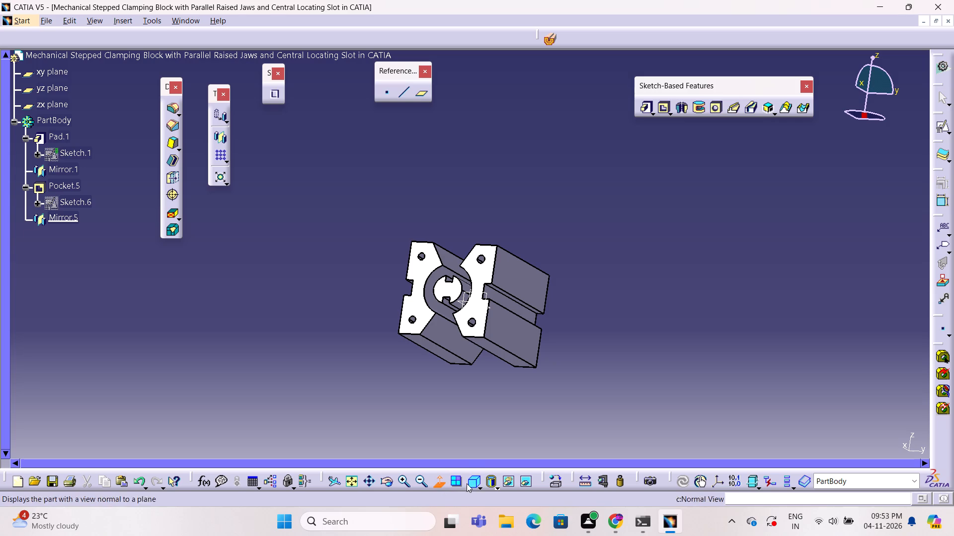
{"action": "left_click", "coordinate": [469, 483]}
{"action": "middle_click_drag", "start_coordinate": [356, 402], "coordinate": [389, 411], "text": "ctrl"}
{"action": "right_click_drag", "start_coordinate": [389, 411], "coordinate": [552, 416], "text": "ctrl"}
{"action": "middle_click_drag", "start_coordinate": [389, 411], "coordinate": [449, 408], "text": "ctrl"}
{"action": "middle_click_drag", "start_coordinate": [449, 408], "coordinate": [552, 416], "text": "ctrl"}
{"action": "middle_click_drag", "start_coordinate": [550, 414], "coordinate": [560, 351], "text": "ctrl"}
{"action": "right_click_drag", "start_coordinate": [559, 358], "coordinate": [560, 351], "text": "ctrl"}
{"action": "right_click", "coordinate": [560, 351], "text": "ctrl"}
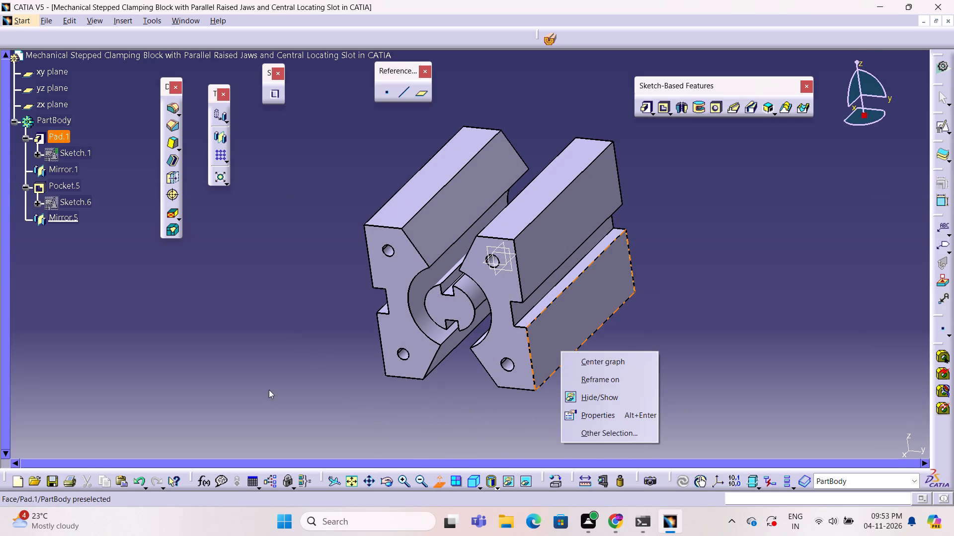
{"action": "left_click", "coordinate": [227, 382]}
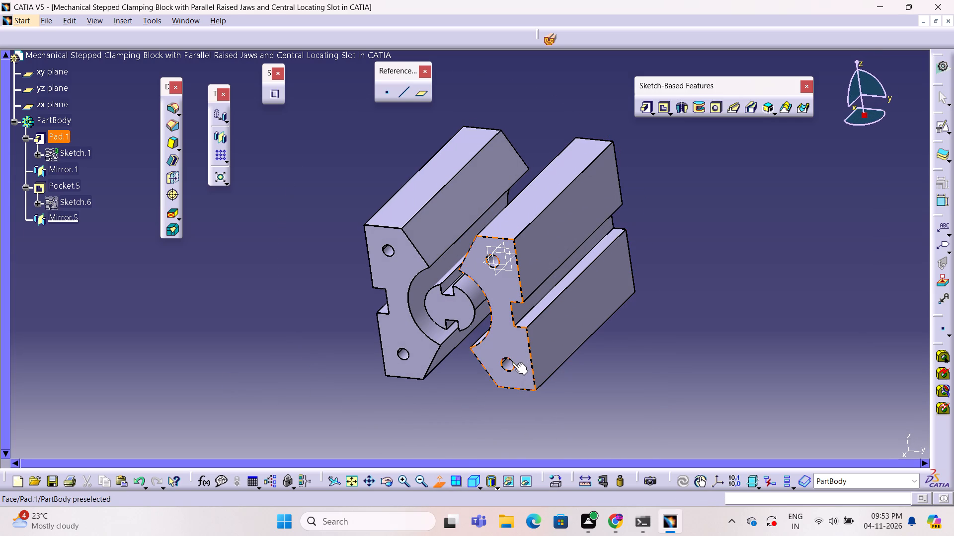
{"action": "left_click", "coordinate": [631, 369]}
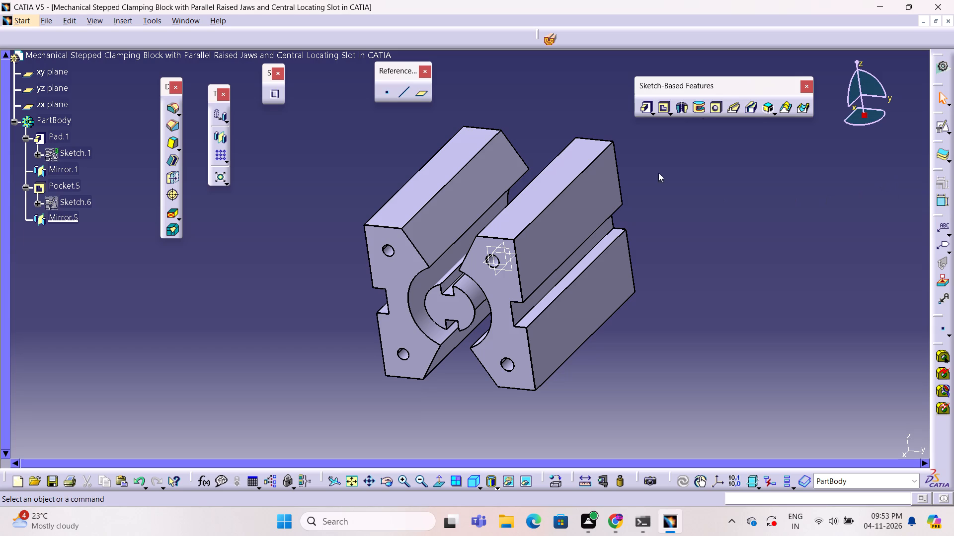
Delete the pocket's mirror feature and the pocket's sketch, removing the ring cut and all small holes from the block.
{"action": "right_click", "coordinate": [68, 220]}
{"action": "left_click", "coordinate": [117, 409]}
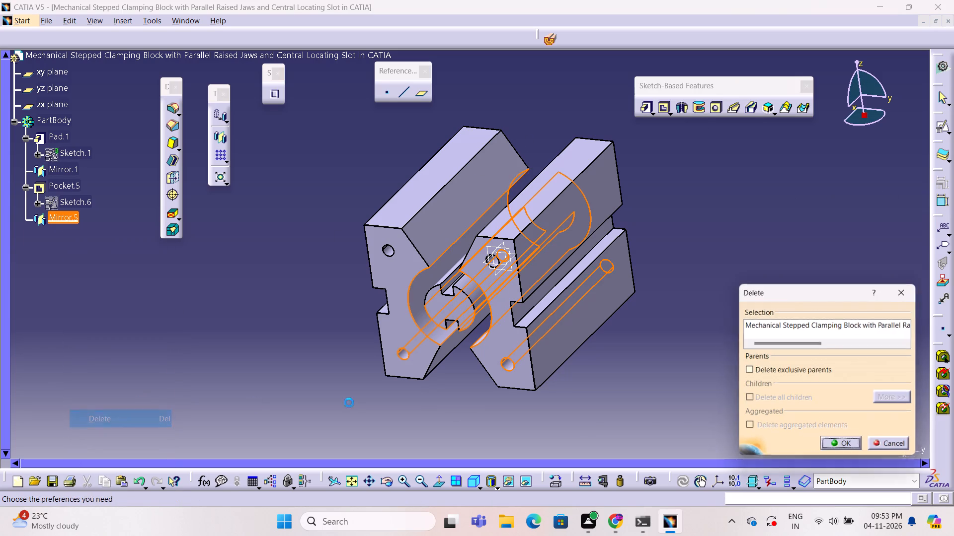
{"action": "left_click", "coordinate": [840, 444]}
{"action": "left_click", "coordinate": [247, 282]}
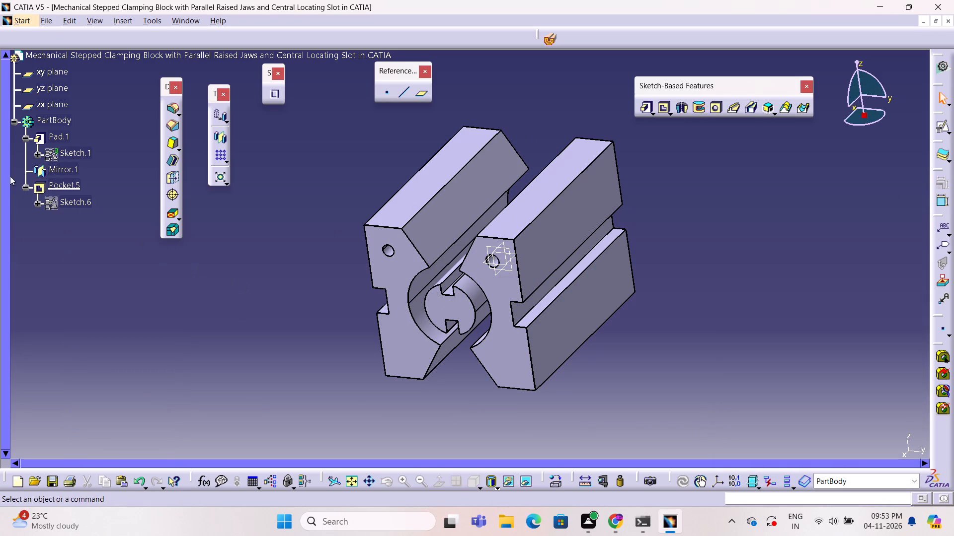
{"action": "right_click", "coordinate": [81, 203]}
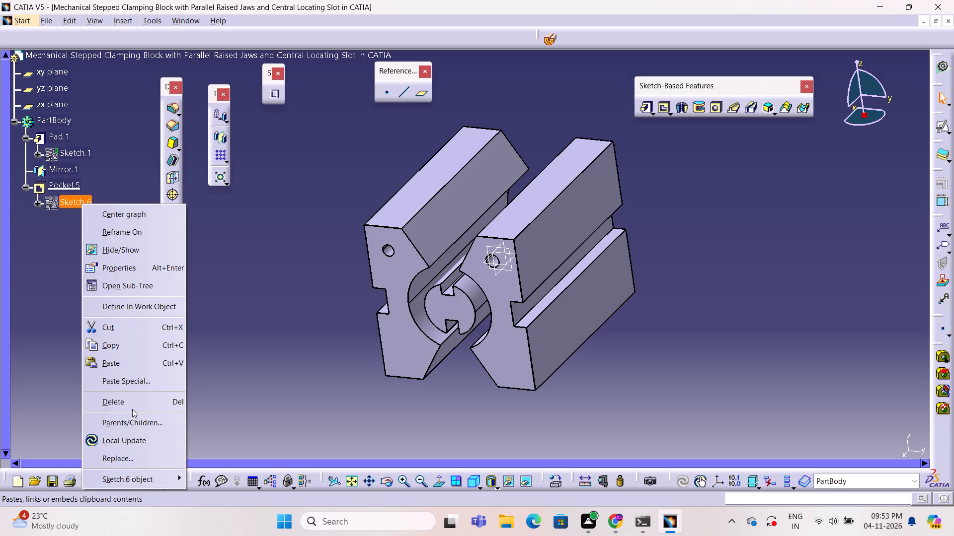
{"action": "left_click", "coordinate": [133, 408]}
{"action": "left_click", "coordinate": [849, 451]}
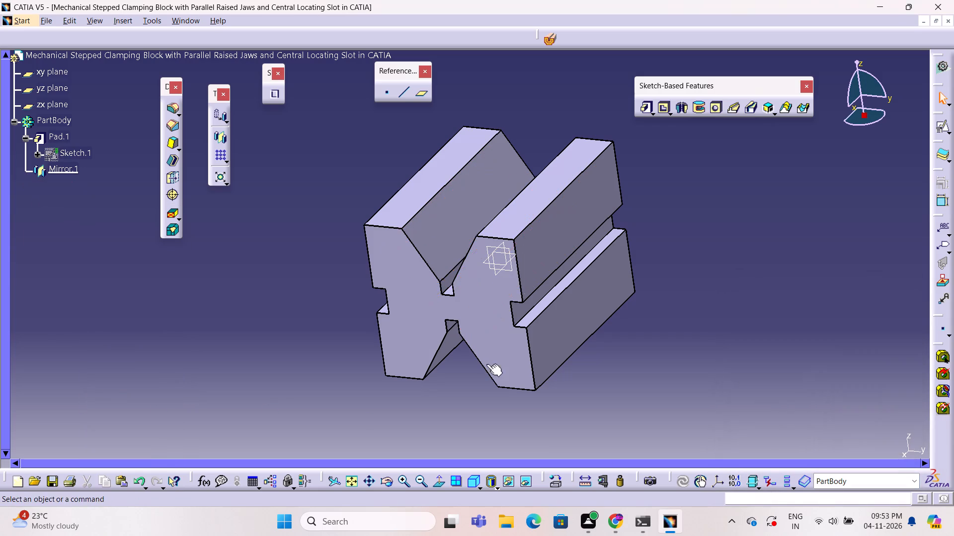
{"action": "left_click", "coordinate": [224, 286]}
Inspect the block's cross-sections with the 3D section clip in different plane orientations, and leave the clipping.
{"action": "left_click", "coordinate": [556, 43]}
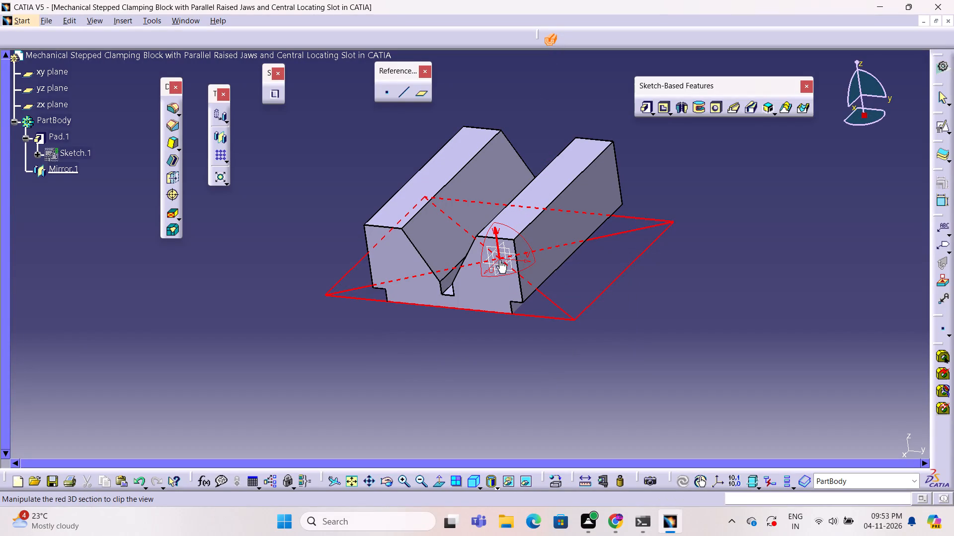
{"action": "left_click", "coordinate": [492, 257]}
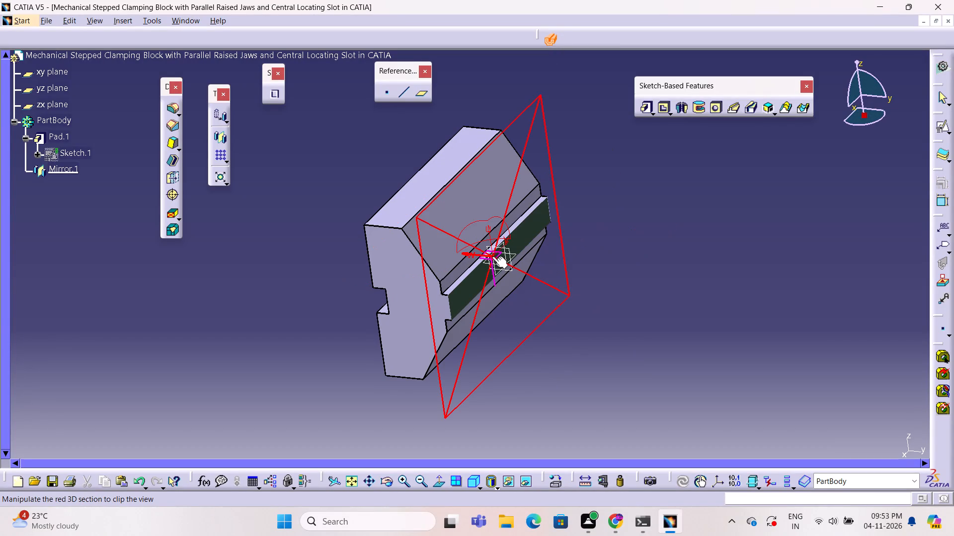
{"action": "left_click", "coordinate": [508, 260]}
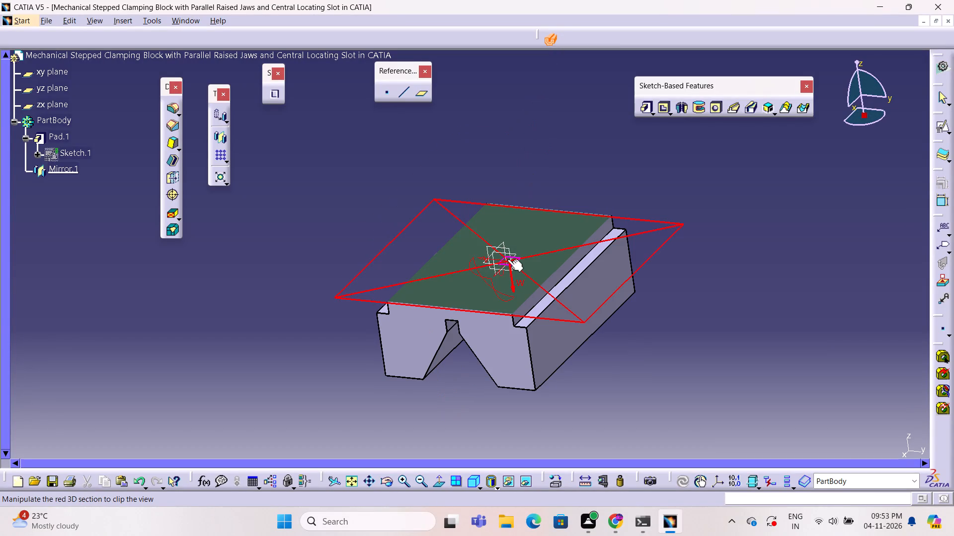
{"action": "left_click", "coordinate": [495, 247]}
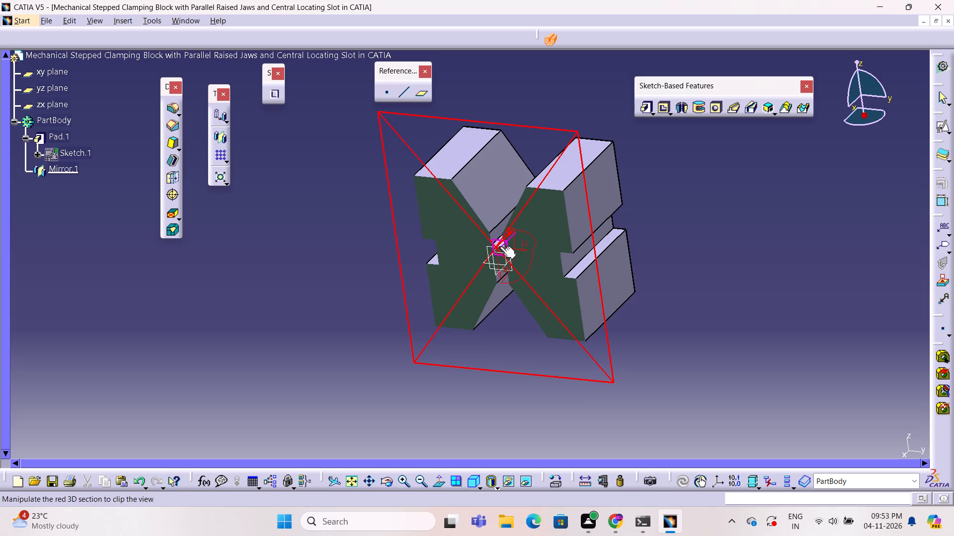
{"action": "left_click", "coordinate": [500, 246]}
{"action": "left_click", "coordinate": [503, 247]}
{"action": "left_click", "coordinate": [508, 244]}
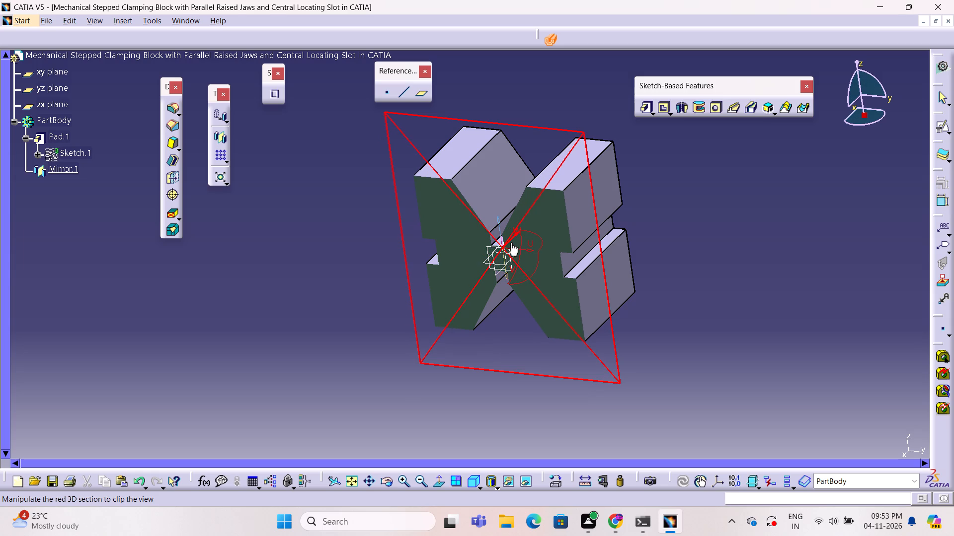
{"action": "left_click", "coordinate": [510, 249]}
{"action": "left_click", "coordinate": [514, 246]}
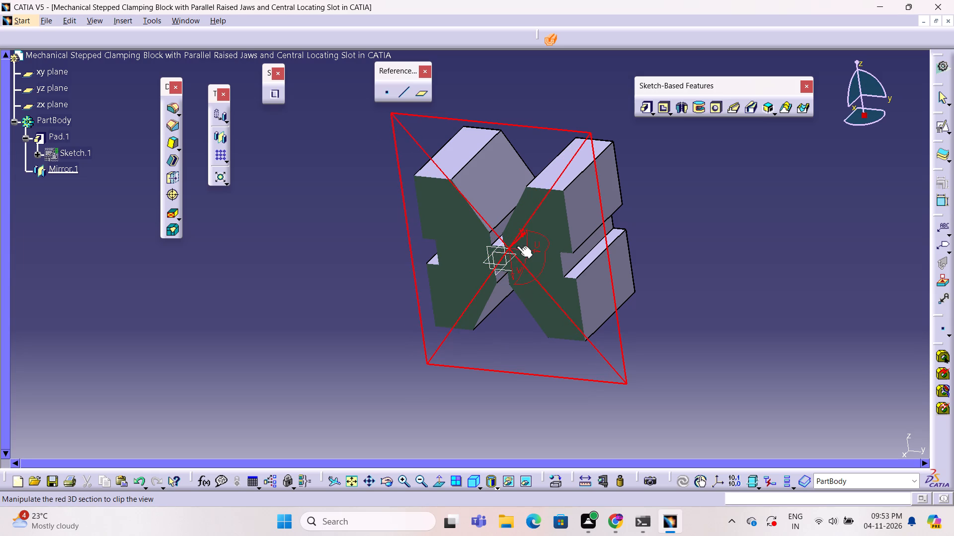
{"action": "left_click_drag", "start_coordinate": [507, 251], "coordinate": [513, 260]}
{"action": "left_click", "coordinate": [513, 260]}
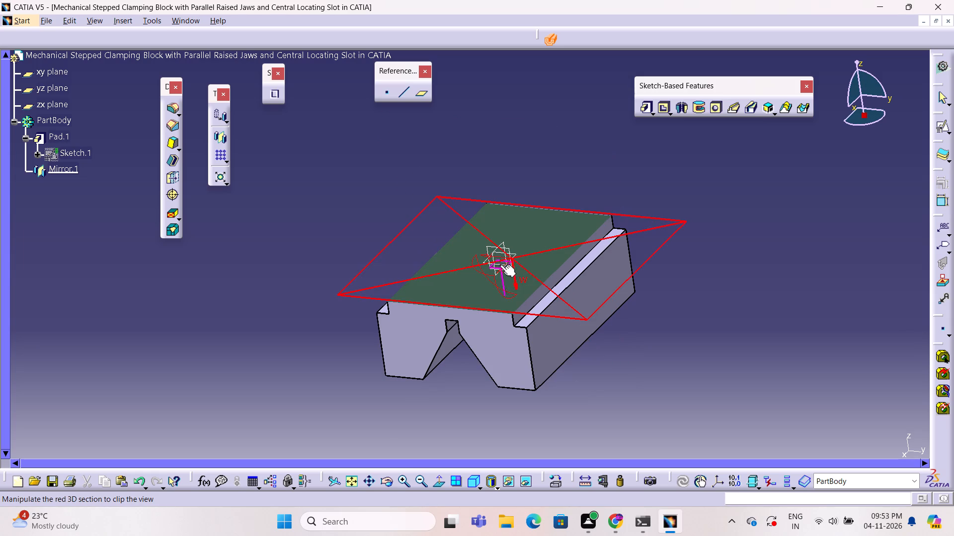
{"action": "left_click", "coordinate": [497, 265]}
{"action": "left_click", "coordinate": [484, 261]}
{"action": "left_click", "coordinate": [485, 255]}
{"action": "left_click", "coordinate": [493, 250]}
{"action": "left_click", "coordinate": [504, 249]}
{"action": "left_click", "coordinate": [508, 253]}
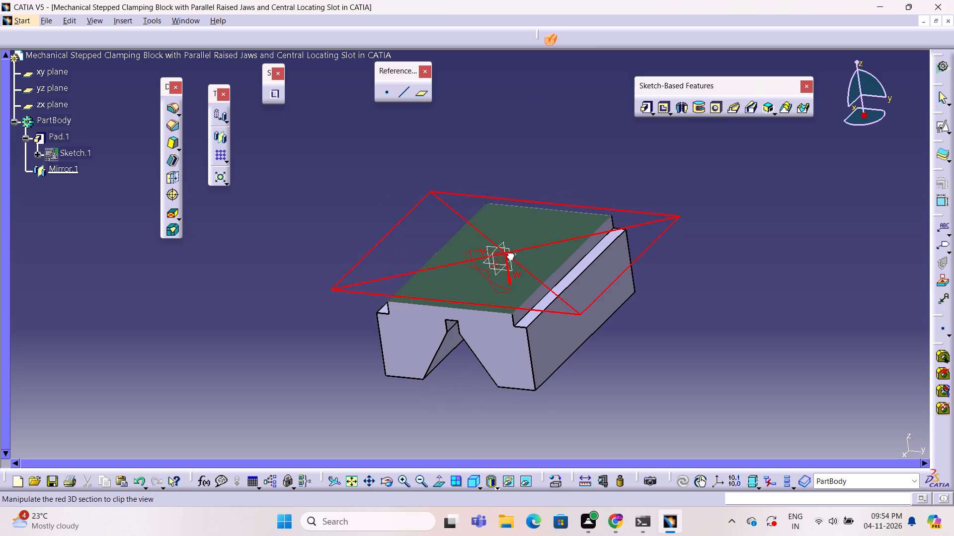
{"action": "left_click", "coordinate": [509, 258]}
{"action": "left_click", "coordinate": [495, 265]}
{"action": "left_click_drag", "start_coordinate": [493, 257], "coordinate": [493, 251]}
{"action": "left_click_drag", "start_coordinate": [493, 248], "coordinate": [514, 250]}
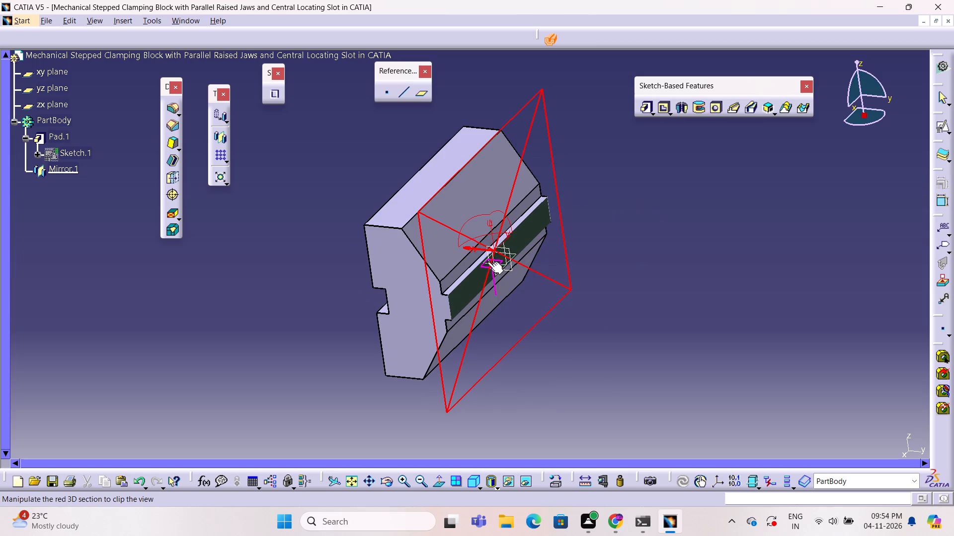
{"action": "key", "text": "Escape"}
{"action": "key", "text": "Escape"}
{"action": "key", "text": "Escape"}
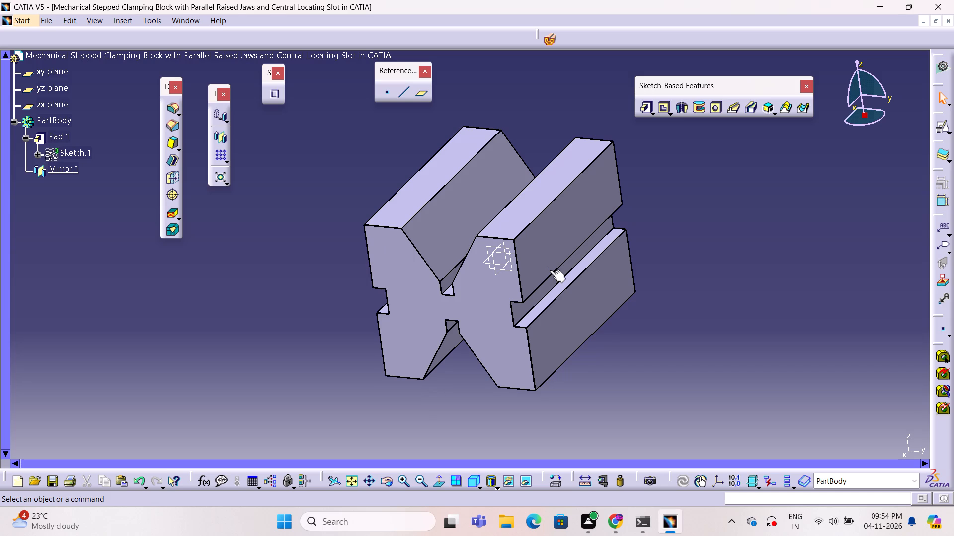
Start a positioned sketch on the upper jaw's outer side face and draw a small circle on the vertical axis at about V 20 mm.
{"action": "left_click", "coordinate": [550, 270]}
{"action": "left_click", "coordinate": [936, 124]}
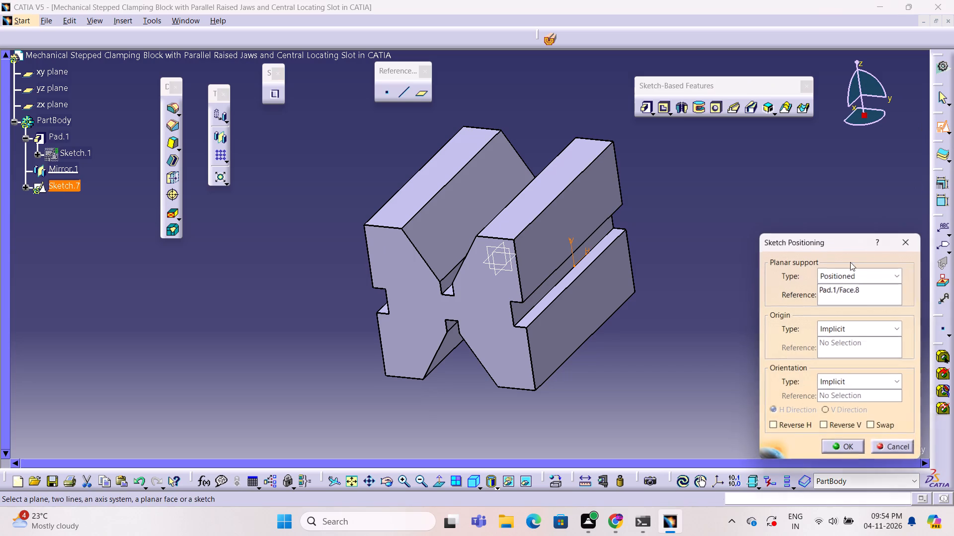
{"action": "left_click", "coordinate": [845, 445]}
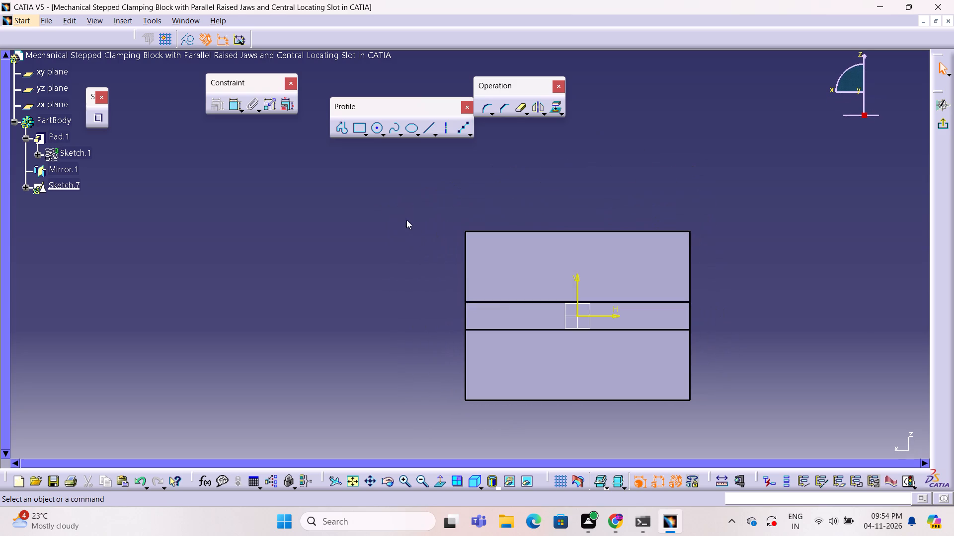
{"action": "left_click", "coordinate": [374, 130]}
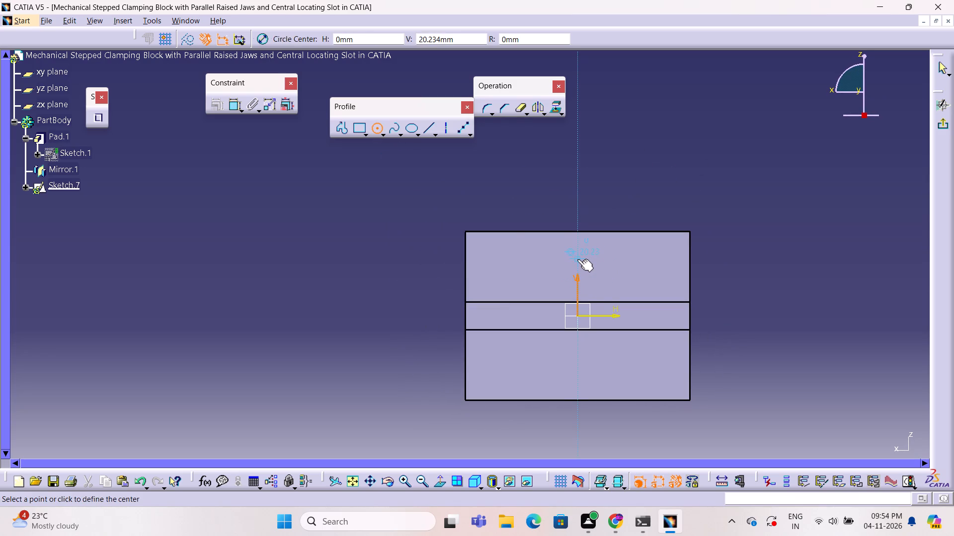
{"action": "left_click", "coordinate": [579, 265]}
{"action": "left_click", "coordinate": [587, 274]}
{"action": "left_click", "coordinate": [810, 234]}
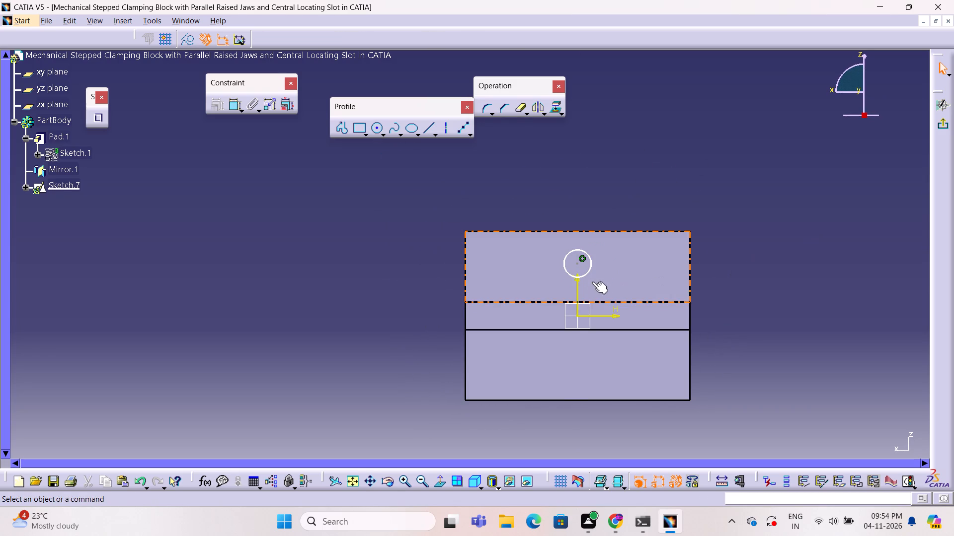
Enlarge the circle on the upper jaw's side face, keeping its centre, and exit the sketch.
{"action": "left_click_drag", "start_coordinate": [586, 268], "coordinate": [589, 280]}
{"action": "left_click_drag", "start_coordinate": [588, 273], "coordinate": [594, 284]}
{"action": "left_click", "coordinate": [758, 229]}
{"action": "left_click_drag", "start_coordinate": [605, 262], "coordinate": [593, 268]}
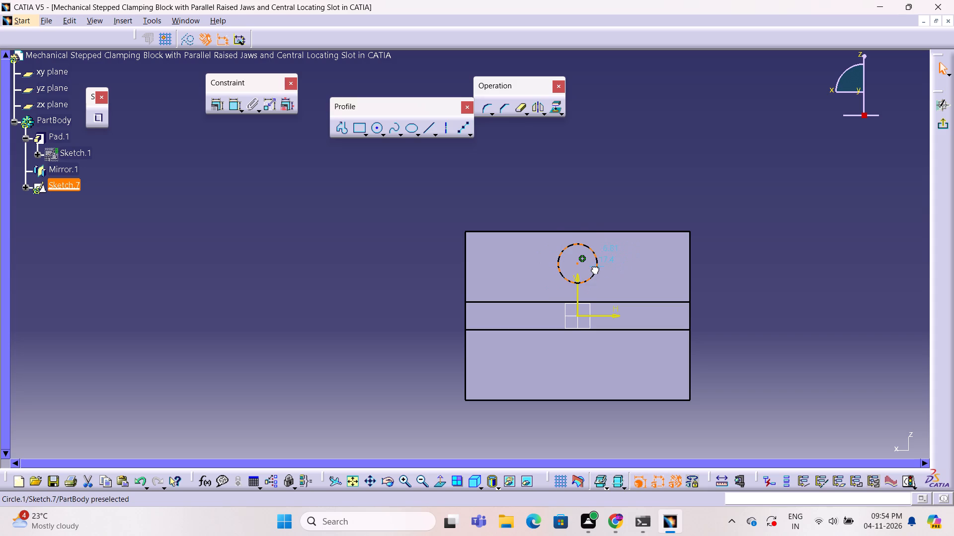
{"action": "left_click_drag", "start_coordinate": [593, 268], "coordinate": [596, 267]}
{"action": "left_click", "coordinate": [851, 213]}
{"action": "left_click", "coordinate": [942, 128]}
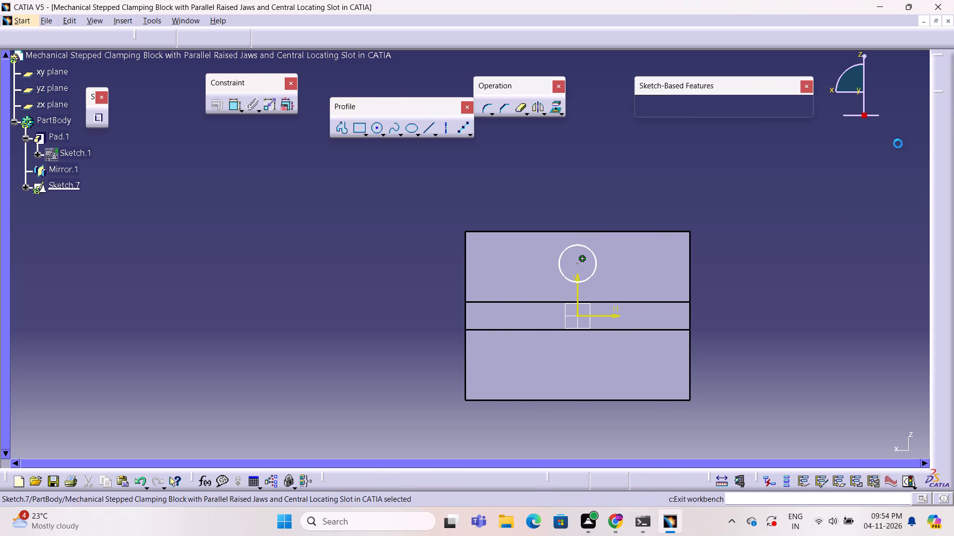
Cut the circle through both upper jaws with a pocket of type Up to last and 0 mm offset.
{"action": "left_click", "coordinate": [661, 113]}
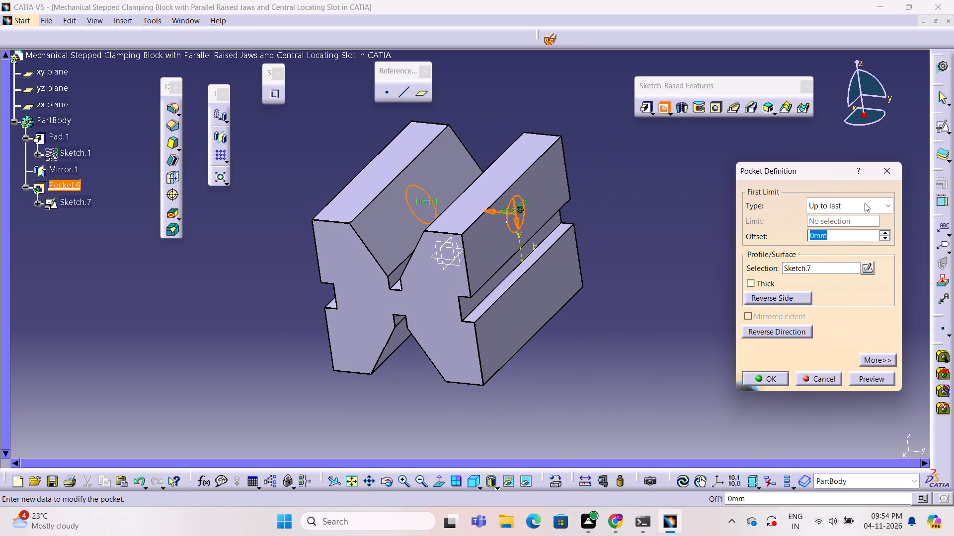
{"action": "left_click", "coordinate": [866, 378]}
{"action": "left_click", "coordinate": [753, 378]}
{"action": "left_click", "coordinate": [634, 364]}
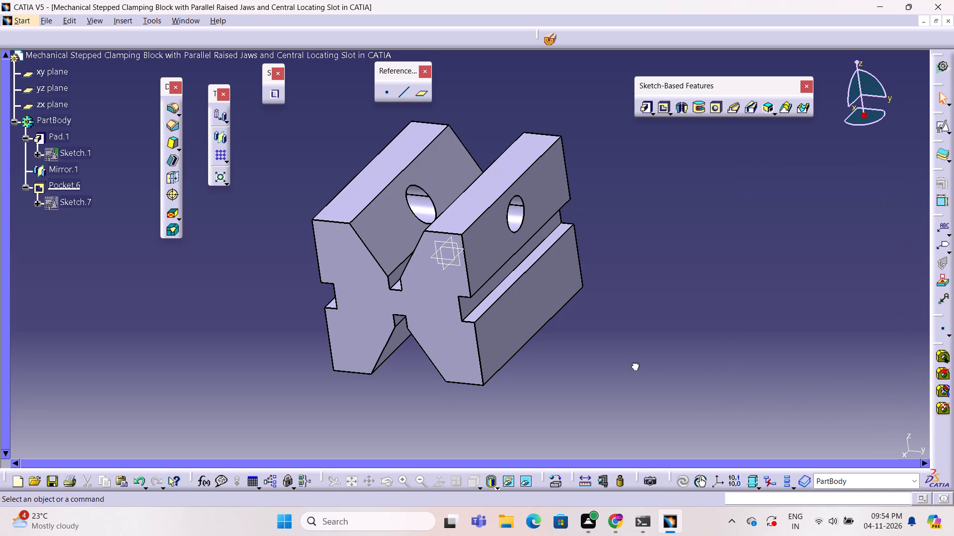
Inspect the cross hole and the block's interior with dynamic sectioning, switching the section plane through different orientations.
{"action": "middle_click_drag", "start_coordinate": [633, 363], "coordinate": [697, 358], "text": "ctrl"}
{"action": "right_click_drag", "start_coordinate": [633, 363], "coordinate": [697, 358], "text": "ctrl"}
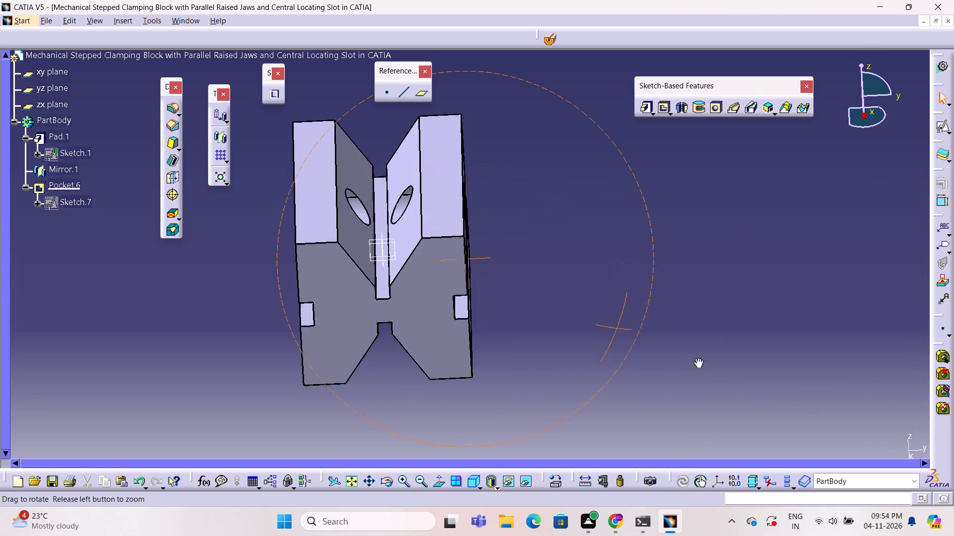
{"action": "middle_click_drag", "start_coordinate": [697, 358], "coordinate": [749, 357], "text": "ctrl"}
{"action": "right_click_drag", "start_coordinate": [697, 358], "coordinate": [749, 357], "text": "ctrl"}
{"action": "left_click", "coordinate": [681, 336]}
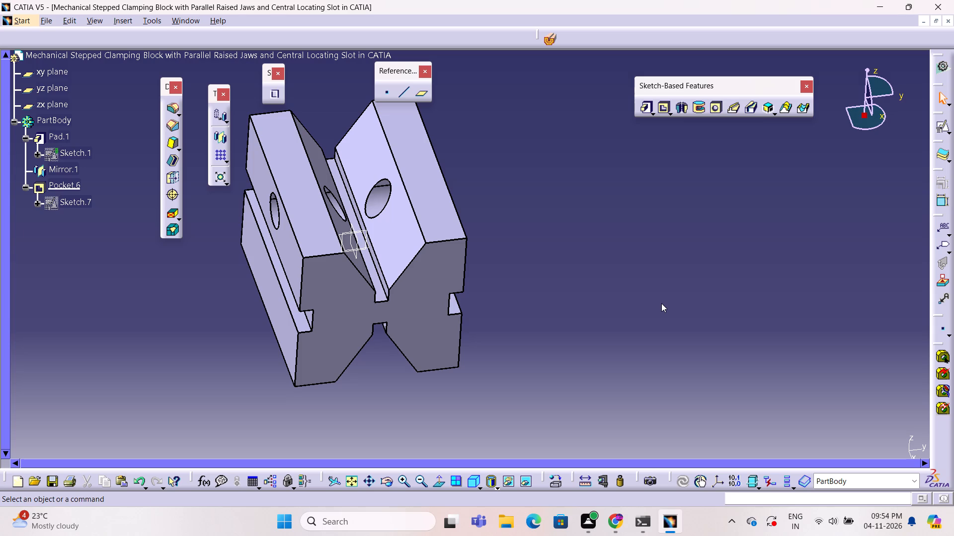
{"action": "left_click", "coordinate": [551, 42]}
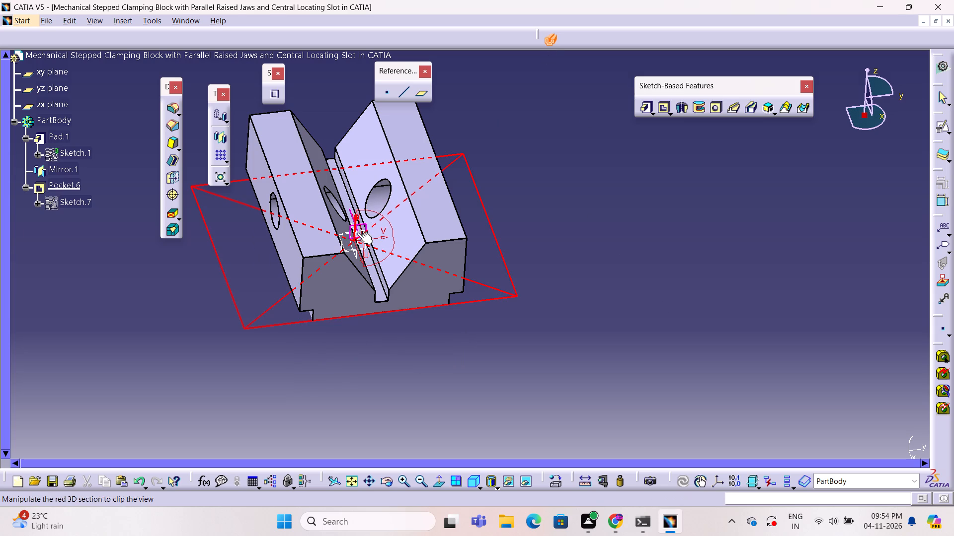
{"action": "left_click", "coordinate": [357, 232]}
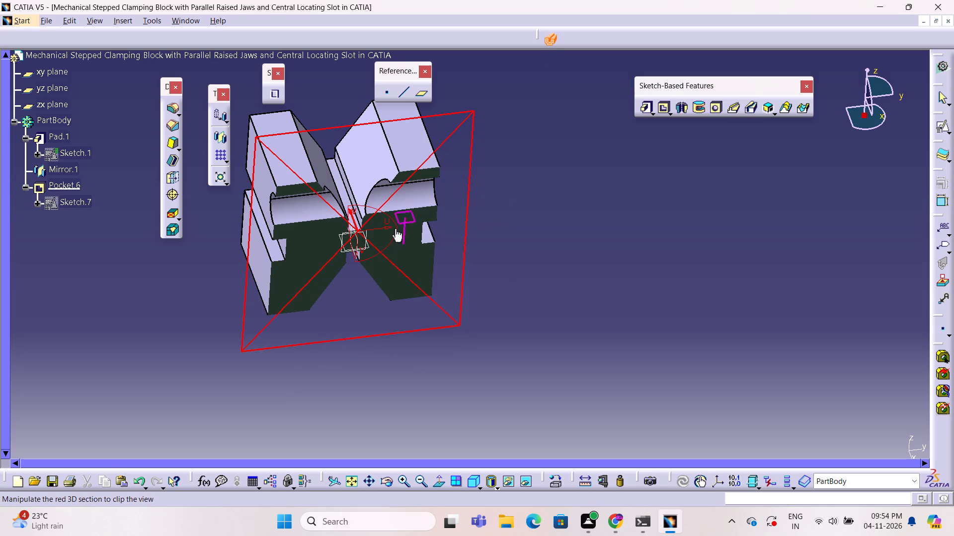
{"action": "left_click", "coordinate": [352, 248]}
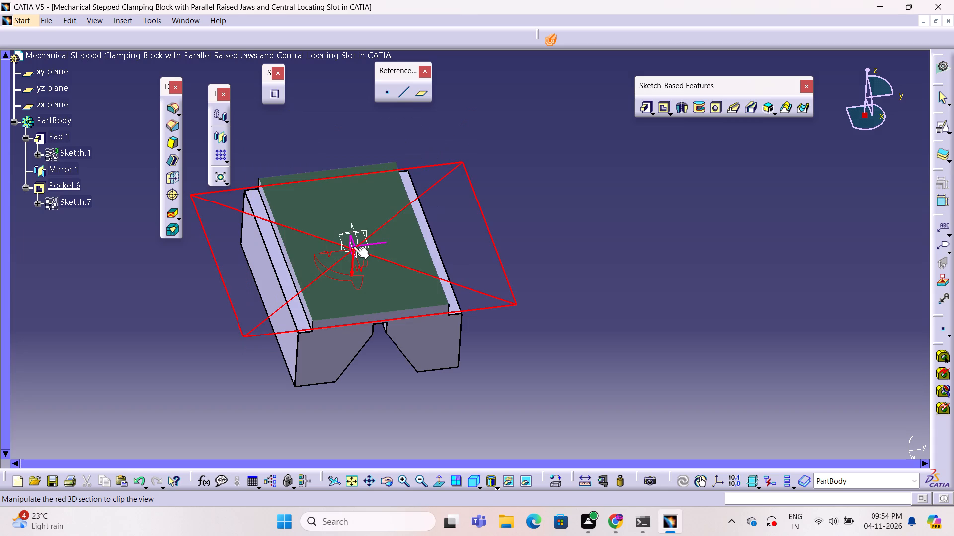
{"action": "double_click", "coordinate": [352, 233]}
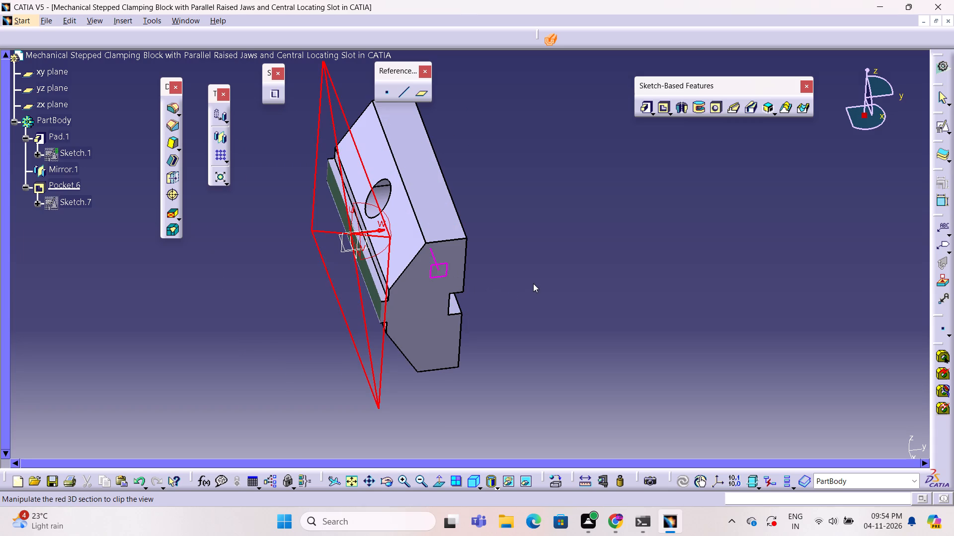
{"action": "left_click", "coordinate": [533, 283]}
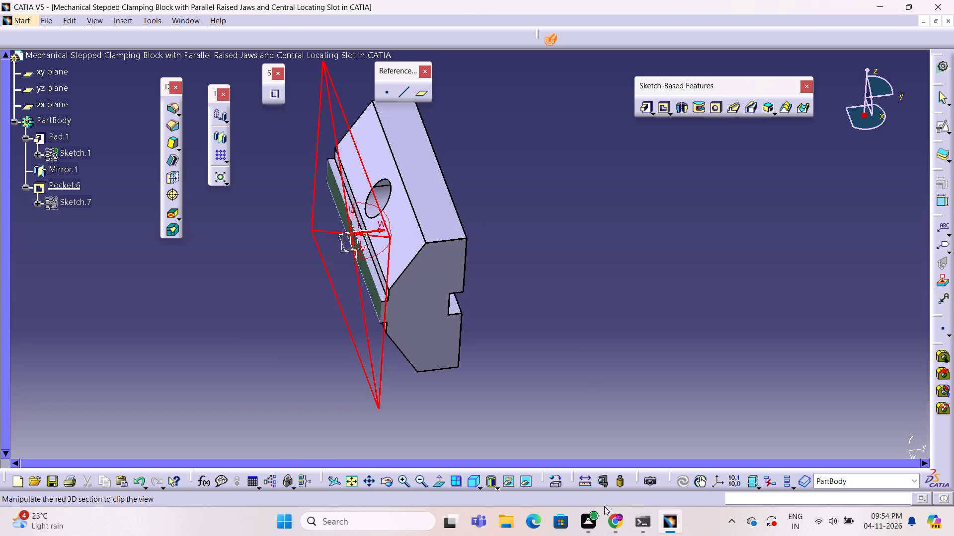
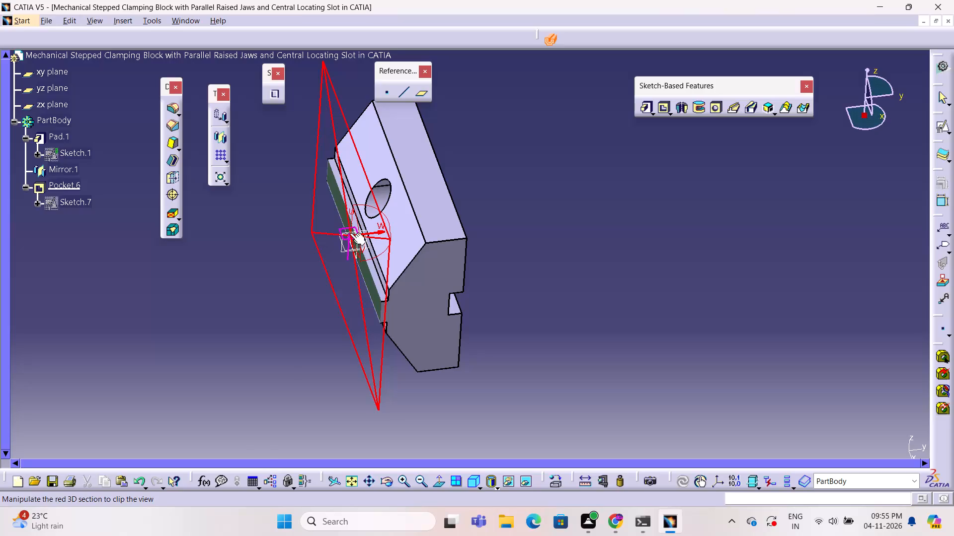
Examine the clamping block's interior by switching the sectioning plane between orientations, and close the section view.
{"action": "left_click", "coordinate": [350, 233]}
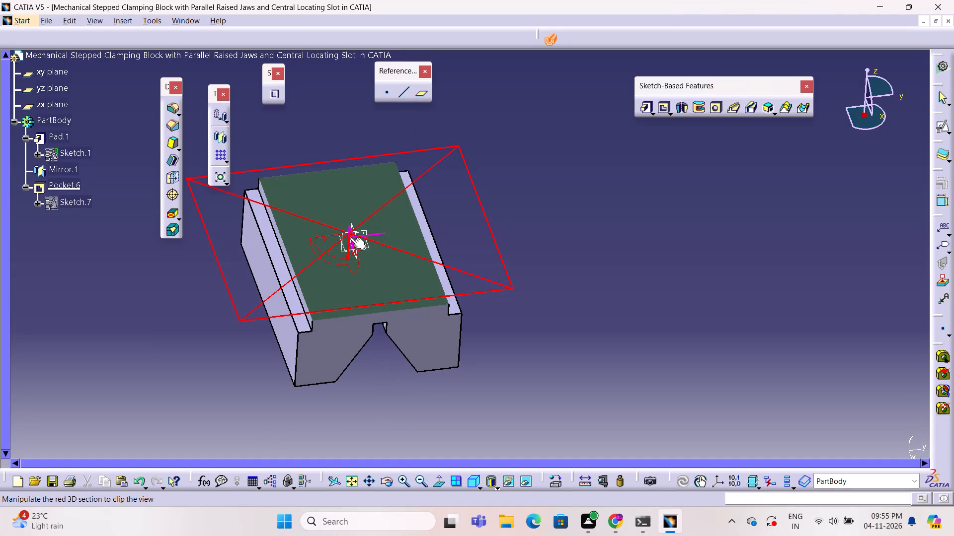
{"action": "double_click", "coordinate": [343, 238]}
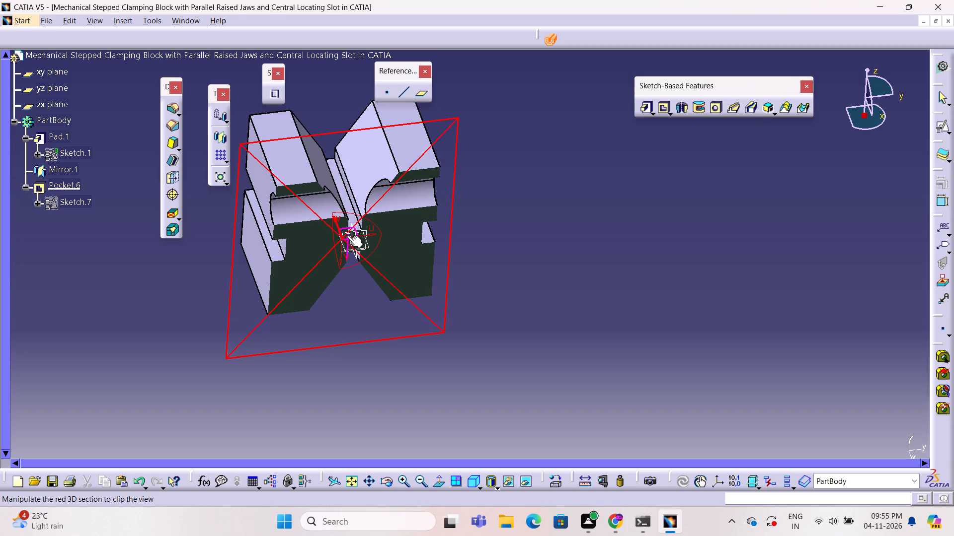
{"action": "left_click", "coordinate": [363, 241]}
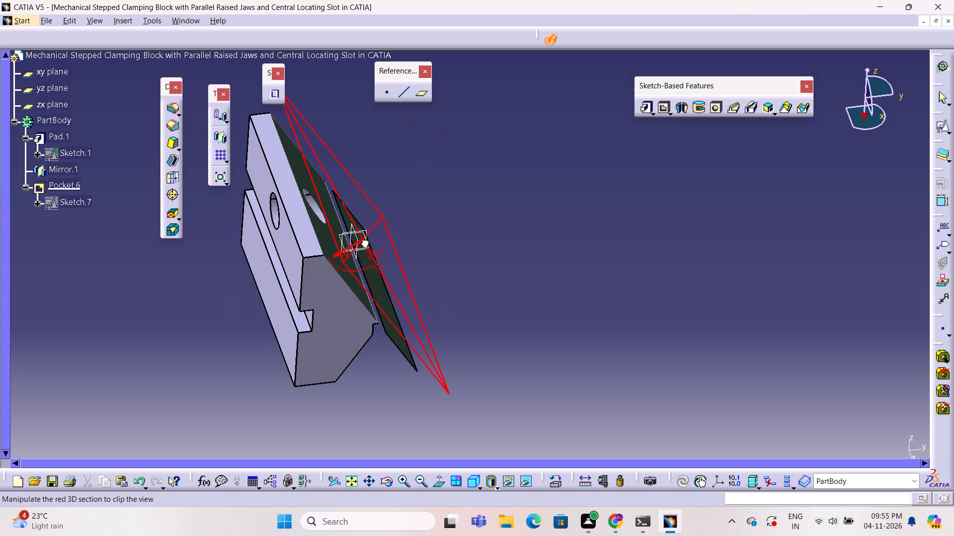
{"action": "left_click", "coordinate": [356, 244]}
{"action": "left_click", "coordinate": [356, 244]}
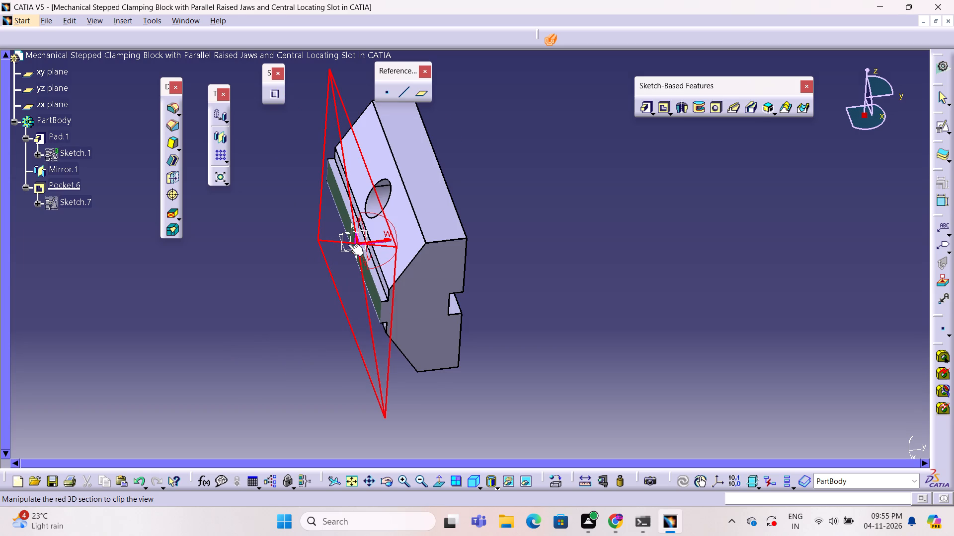
{"action": "left_click", "coordinate": [345, 242]}
{"action": "left_click", "coordinate": [353, 243]}
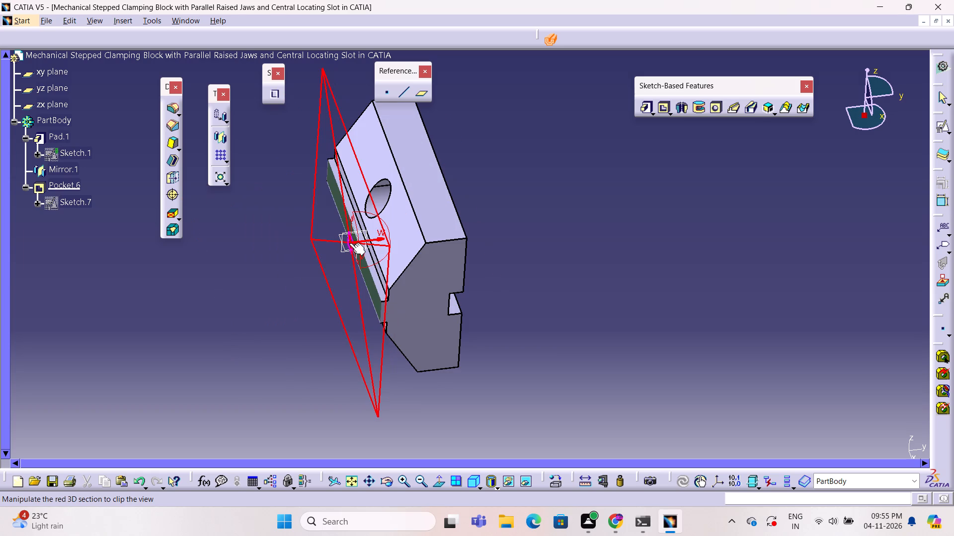
{"action": "left_click", "coordinate": [349, 242]}
{"action": "left_click", "coordinate": [344, 241]}
{"action": "key", "text": "Escape"}
{"action": "key", "text": "Escape"}
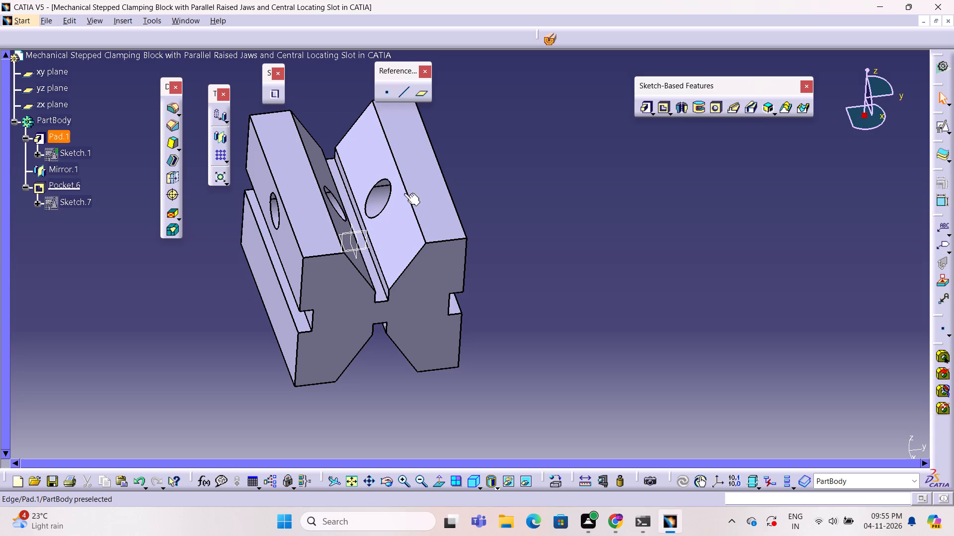
Create a positioned sketch on the block's X-shaped front end face with implicit origin and orientation.
{"action": "left_click", "coordinate": [441, 280]}
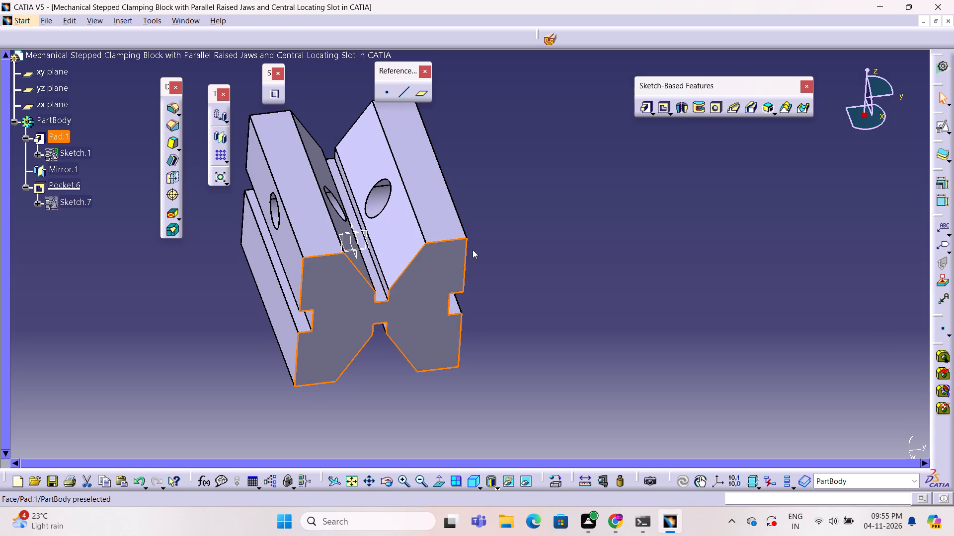
{"action": "left_click", "coordinate": [940, 124]}
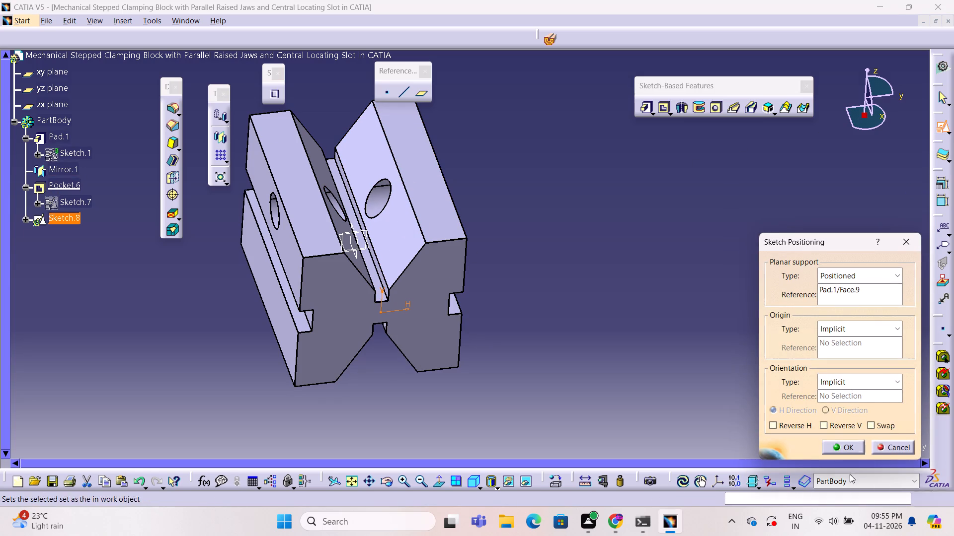
{"action": "left_click", "coordinate": [855, 445]}
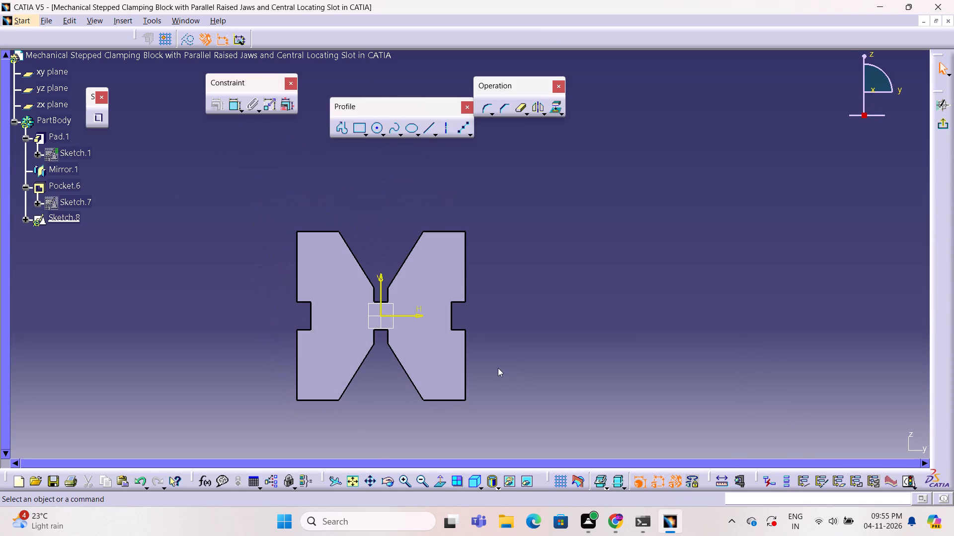
Sketch a circle centred on the sketch origin, extending past the narrow central slots into the V-shaped openings.
{"action": "left_click", "coordinate": [374, 128]}
{"action": "left_click", "coordinate": [381, 316]}
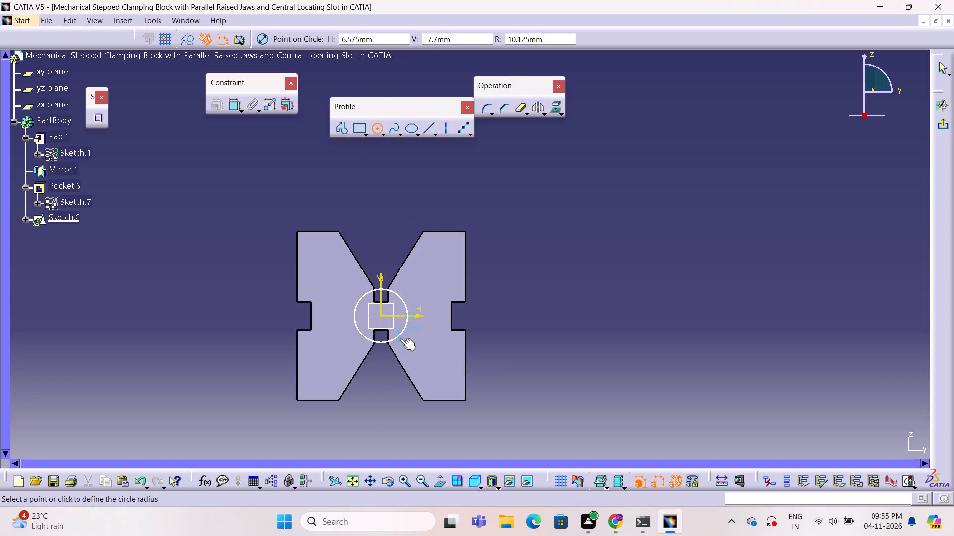
{"action": "left_click", "coordinate": [401, 352]}
{"action": "left_click_drag", "start_coordinate": [614, 308], "coordinate": [621, 319]}
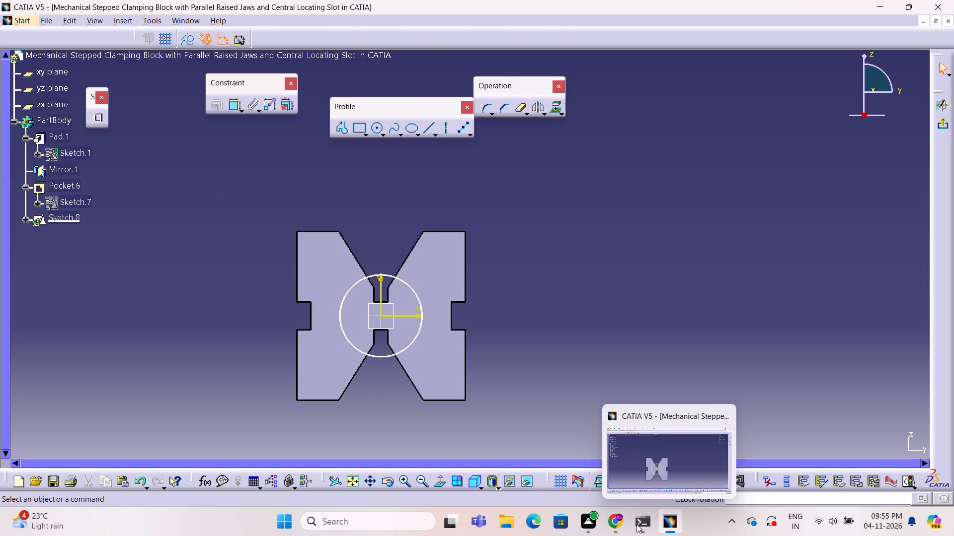
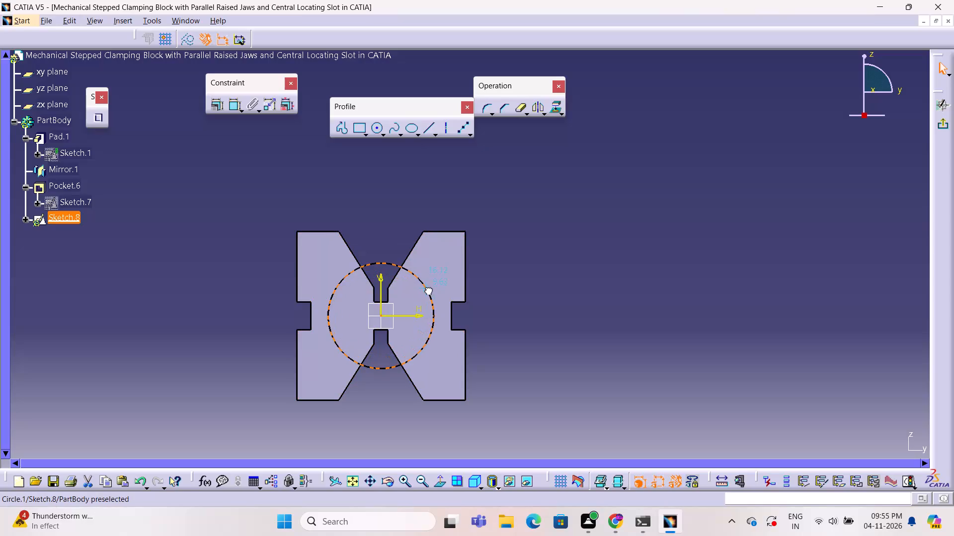
Cut the sketched circle through the clamping block as a pocket with the Up to last limit and 0 mm offset.
{"action": "left_click", "coordinate": [625, 245]}
{"action": "left_click", "coordinate": [941, 125]}
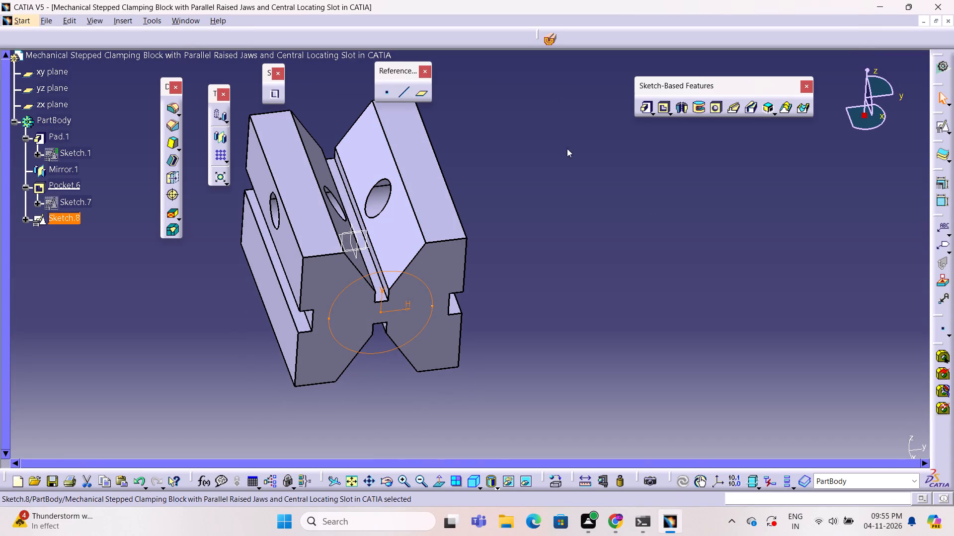
{"action": "left_click", "coordinate": [663, 111]}
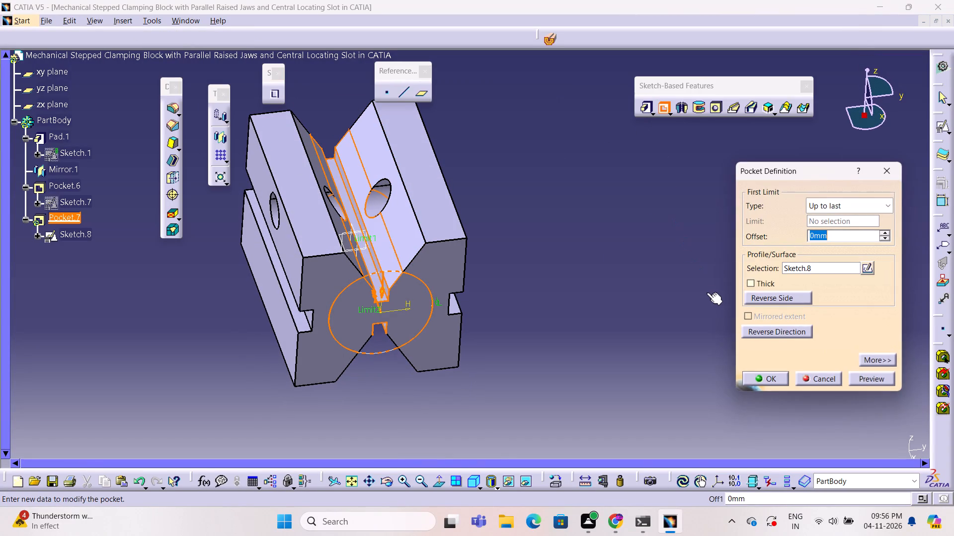
{"action": "left_click", "coordinate": [889, 380]}
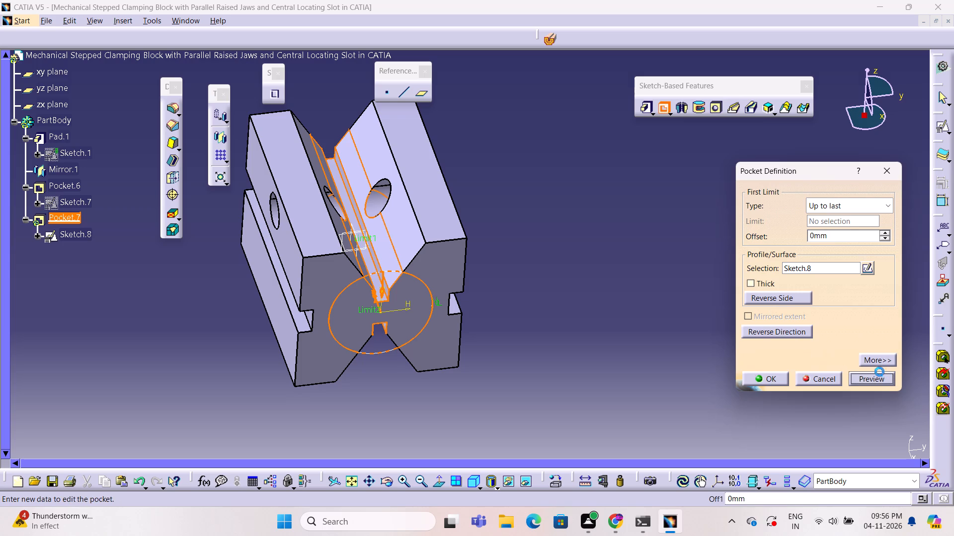
{"action": "left_click", "coordinate": [781, 378]}
{"action": "left_click", "coordinate": [596, 322]}
Examine the circular pocket along the block's length from several viewing angles.
{"action": "middle_click_drag", "start_coordinate": [597, 320], "coordinate": [509, 325], "text": "ctrl"}
{"action": "right_click_drag", "start_coordinate": [565, 350], "coordinate": [509, 325], "text": "ctrl"}
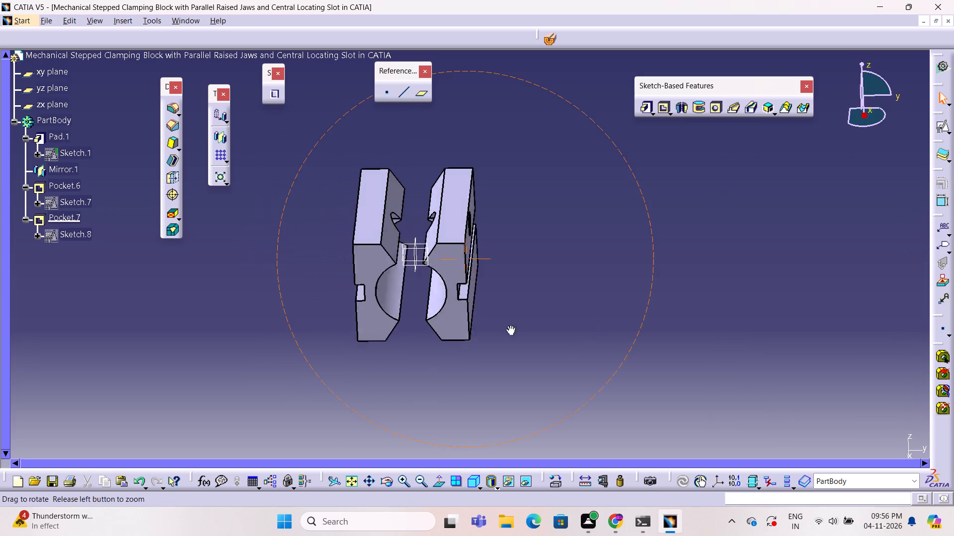
{"action": "middle_click_drag", "start_coordinate": [509, 325], "coordinate": [466, 292], "text": "ctrl"}
{"action": "right_click_drag", "start_coordinate": [509, 325], "coordinate": [410, 255], "text": "ctrl"}
{"action": "middle_click_drag", "start_coordinate": [447, 290], "coordinate": [311, 284], "text": "ctrl"}
{"action": "middle_click_drag", "start_coordinate": [328, 276], "coordinate": [474, 229], "text": "ctrl"}
{"action": "middle_click_drag", "start_coordinate": [424, 251], "coordinate": [410, 255], "text": "ctrl"}
{"action": "right_click_drag", "start_coordinate": [410, 255], "coordinate": [362, 274], "text": "ctrl"}
{"action": "middle_click_drag", "start_coordinate": [410, 255], "coordinate": [419, 297], "text": "ctrl"}
{"action": "left_click", "coordinate": [288, 231]}
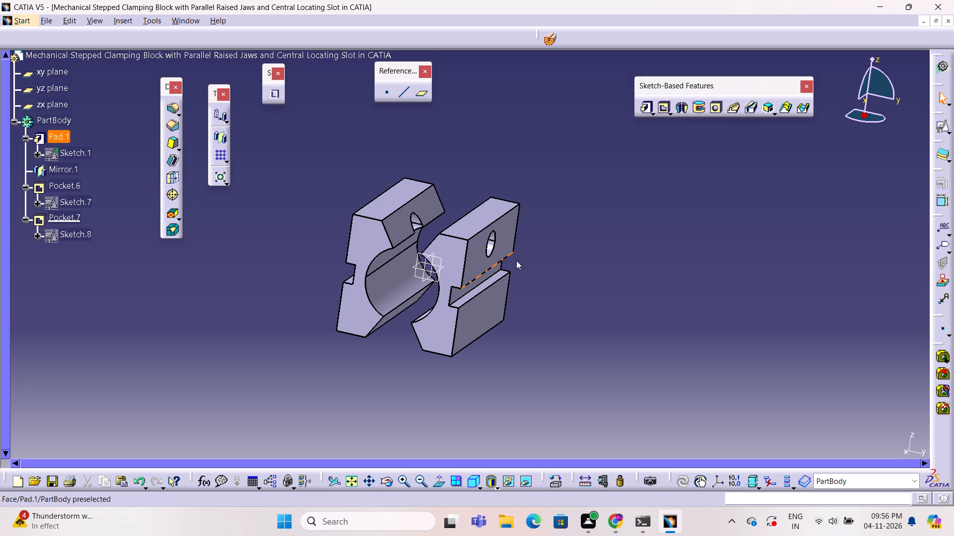
{"action": "left_click", "coordinate": [553, 238]}
{"action": "left_click_drag", "start_coordinate": [590, 151], "coordinate": [551, 157]}
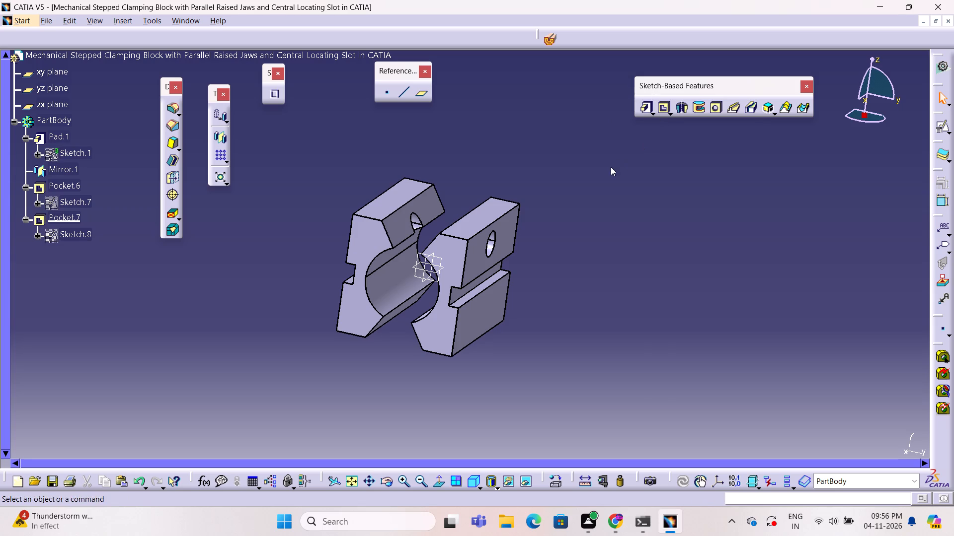
Reopen the circular pocket's sketch, inspect the circle against the block's end face in 3D, and exit the sketch.
{"action": "double_click", "coordinate": [90, 235]}
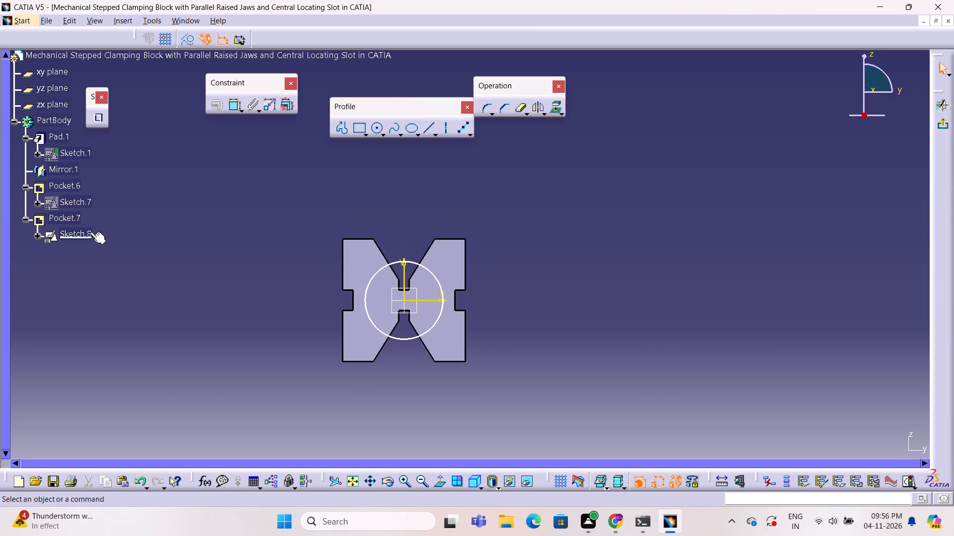
{"action": "left_click", "coordinate": [199, 231]}
{"action": "middle_click_drag", "start_coordinate": [201, 229], "coordinate": [258, 330], "text": "ctrl"}
{"action": "right_click_drag", "start_coordinate": [201, 229], "coordinate": [258, 330], "text": "ctrl"}
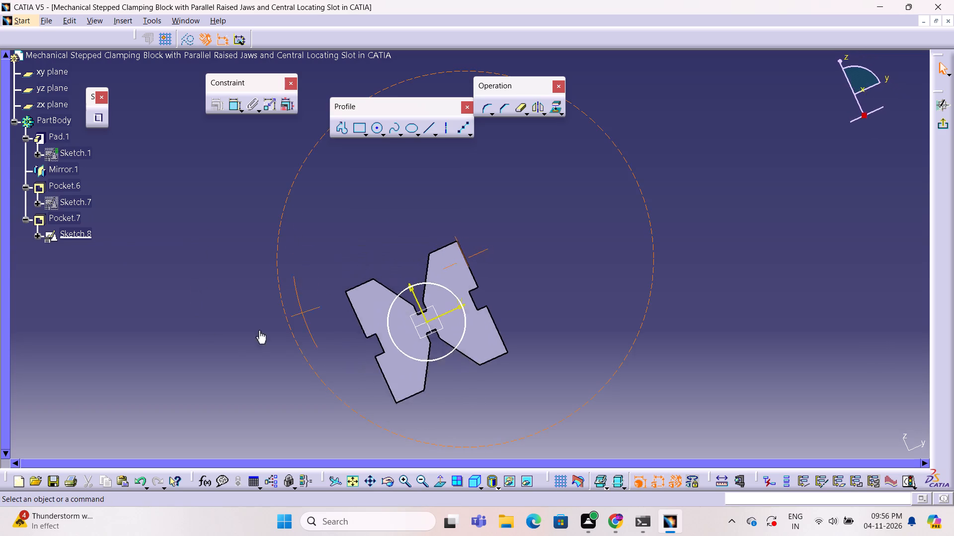
{"action": "middle_click_drag", "start_coordinate": [258, 330], "coordinate": [393, 296], "text": "ctrl"}
{"action": "right_click_drag", "start_coordinate": [258, 330], "coordinate": [393, 296], "text": "ctrl"}
{"action": "middle_click", "coordinate": [393, 296], "text": "ctrl"}
{"action": "middle_click", "coordinate": [393, 296], "text": "ctrl"}
{"action": "right_click", "coordinate": [393, 296]}
{"action": "right_click", "coordinate": [393, 296]}
{"action": "left_click", "coordinate": [588, 285]}
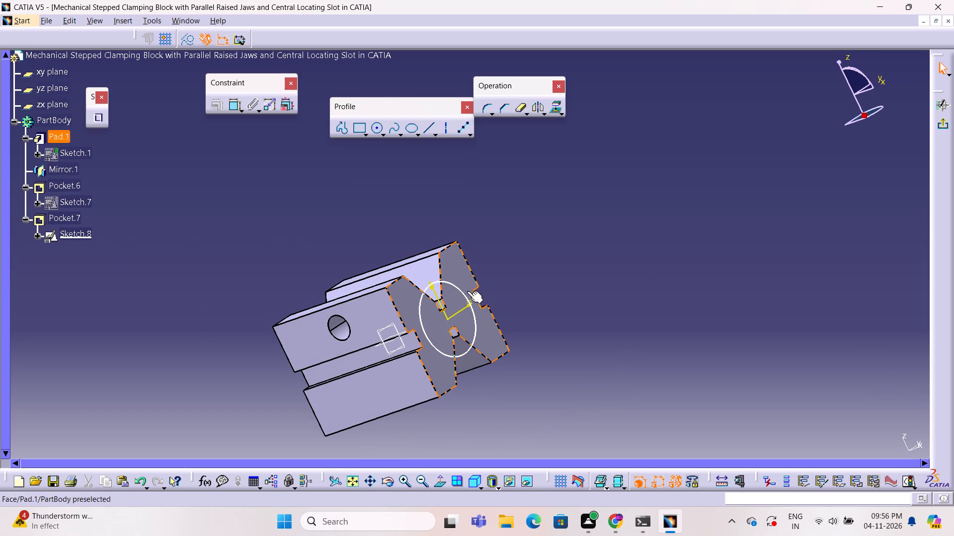
{"action": "left_click", "coordinate": [463, 291]}
{"action": "left_click", "coordinate": [942, 124]}
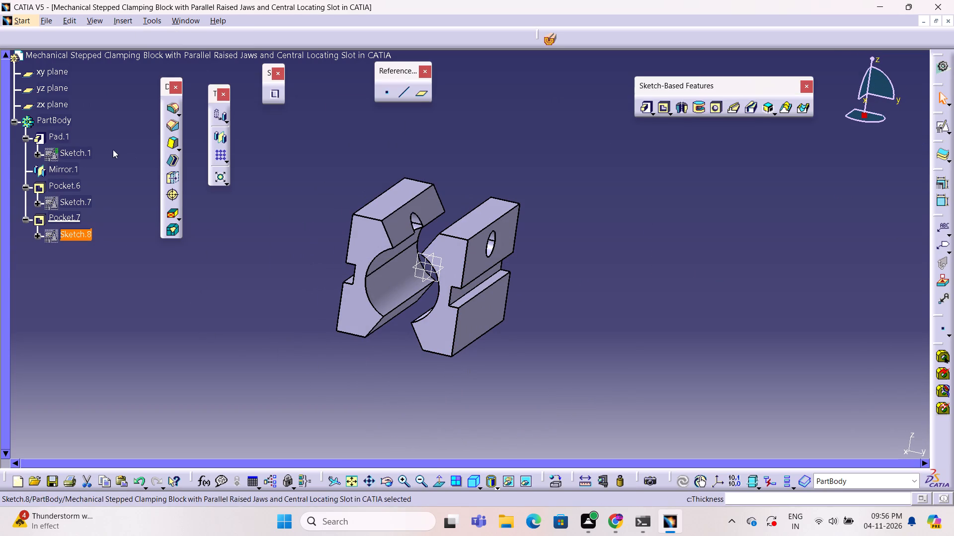
Reopen the circular pocket's sketch and examine the circle's extent relative to the central slots and V-shaped openings.
{"action": "double_click", "coordinate": [84, 233]}
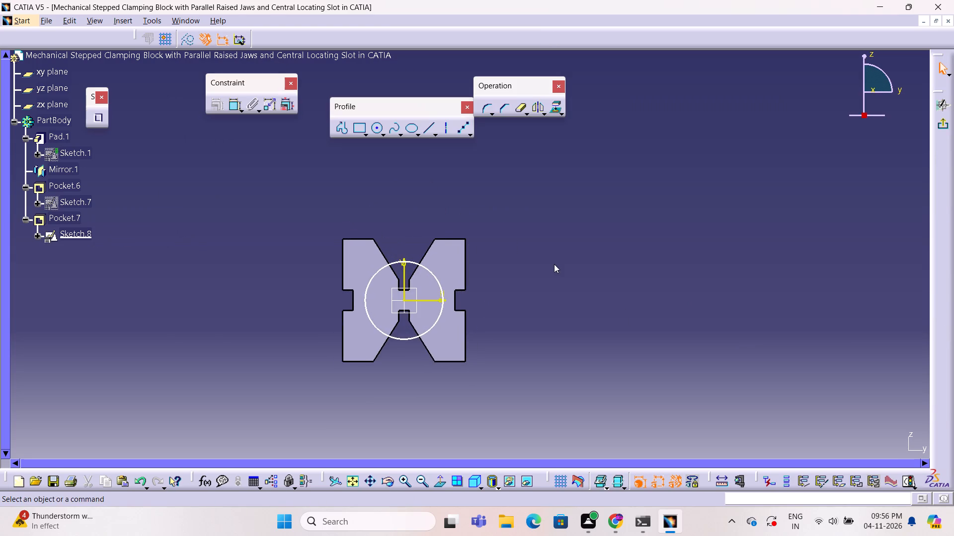
{"action": "middle_click_drag", "start_coordinate": [554, 259], "coordinate": [555, 218], "text": "ctrl"}
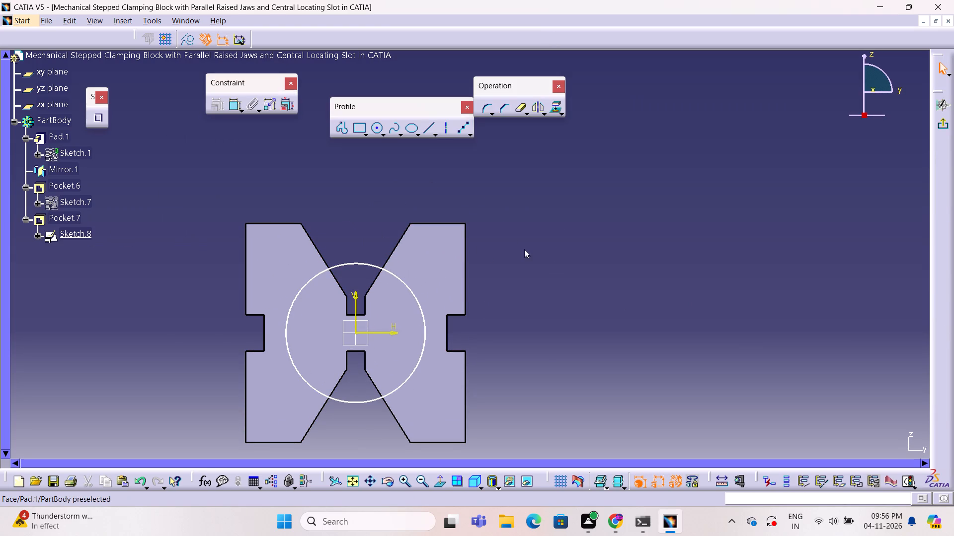
{"action": "middle_click_drag", "start_coordinate": [651, 226], "coordinate": [650, 249], "text": "ctrl"}
{"action": "middle_click_drag", "start_coordinate": [650, 249], "coordinate": [636, 304]}
{"action": "right_click_drag", "start_coordinate": [650, 249], "coordinate": [636, 304], "text": "ctrl"}
{"action": "left_click", "coordinate": [620, 283]}
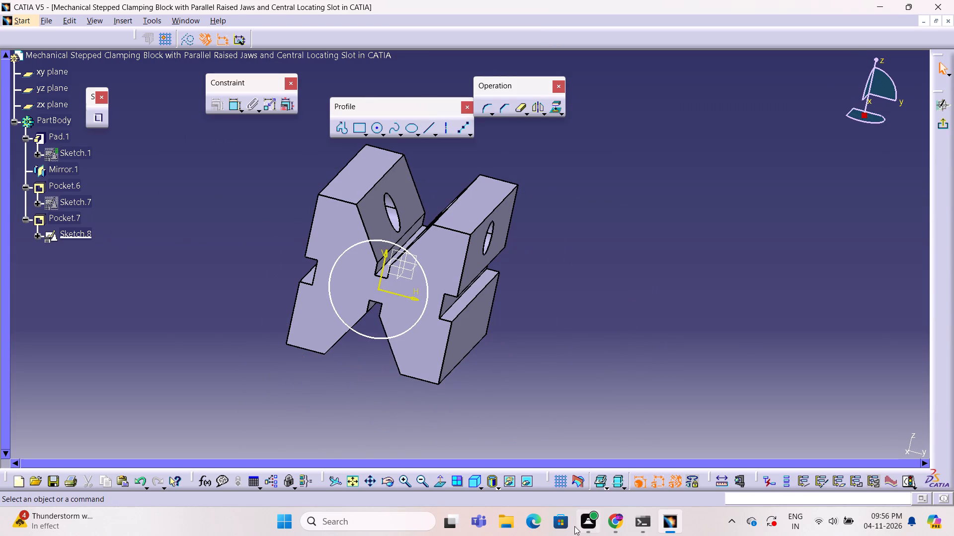
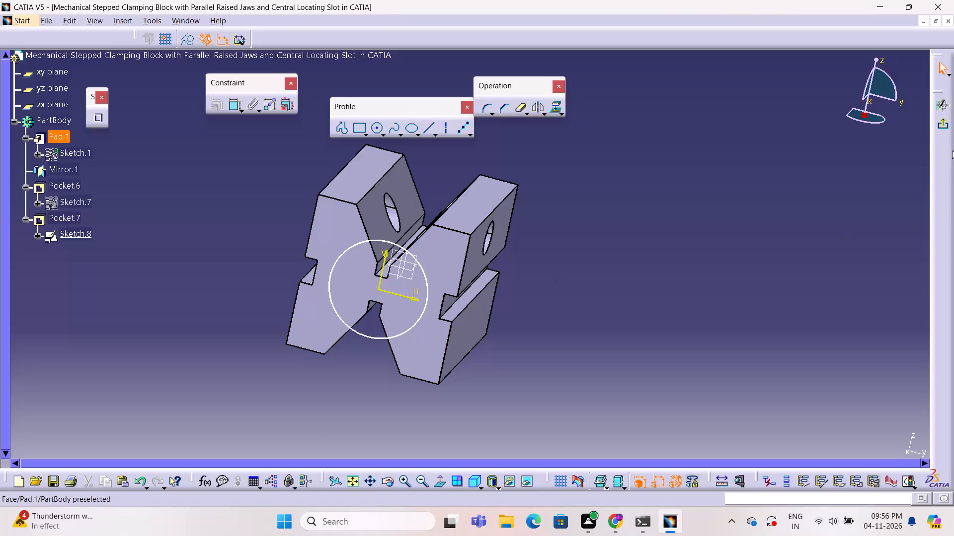
Exit the circular pocket's sketch and return to the solid block.
{"action": "left_click", "coordinate": [948, 126]}
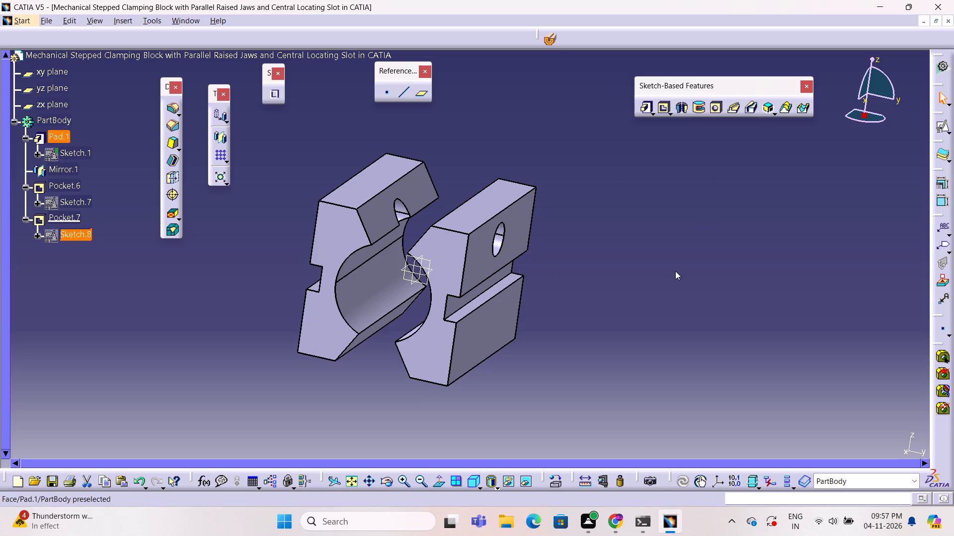
{"action": "left_click", "coordinate": [704, 262]}
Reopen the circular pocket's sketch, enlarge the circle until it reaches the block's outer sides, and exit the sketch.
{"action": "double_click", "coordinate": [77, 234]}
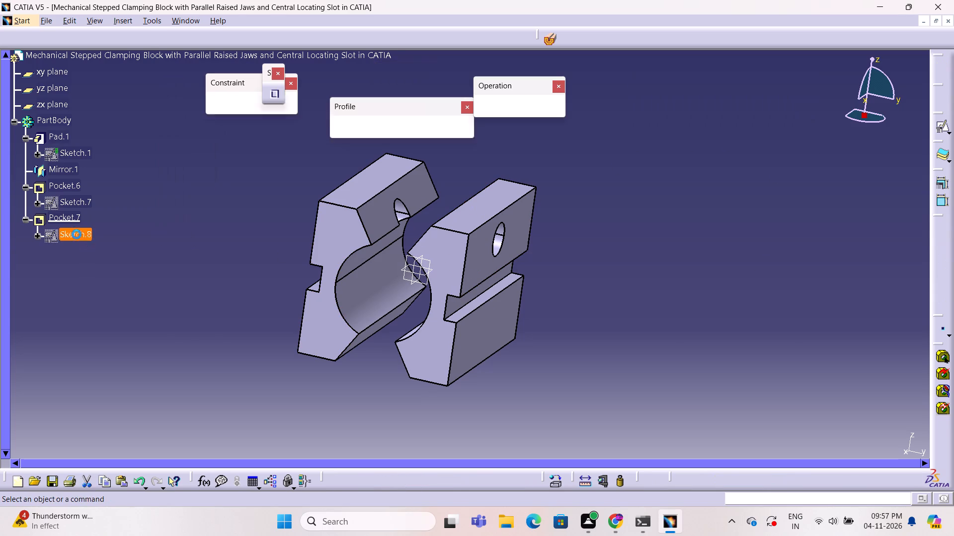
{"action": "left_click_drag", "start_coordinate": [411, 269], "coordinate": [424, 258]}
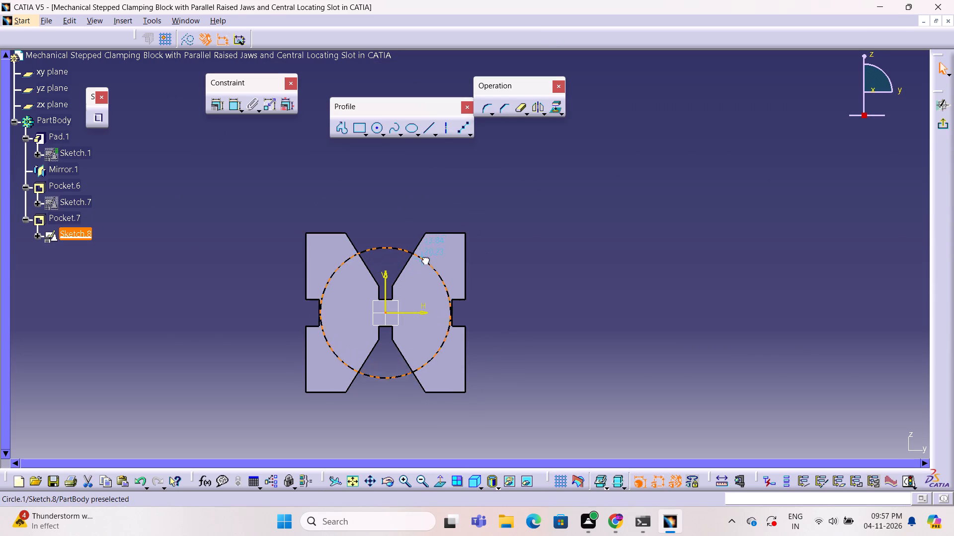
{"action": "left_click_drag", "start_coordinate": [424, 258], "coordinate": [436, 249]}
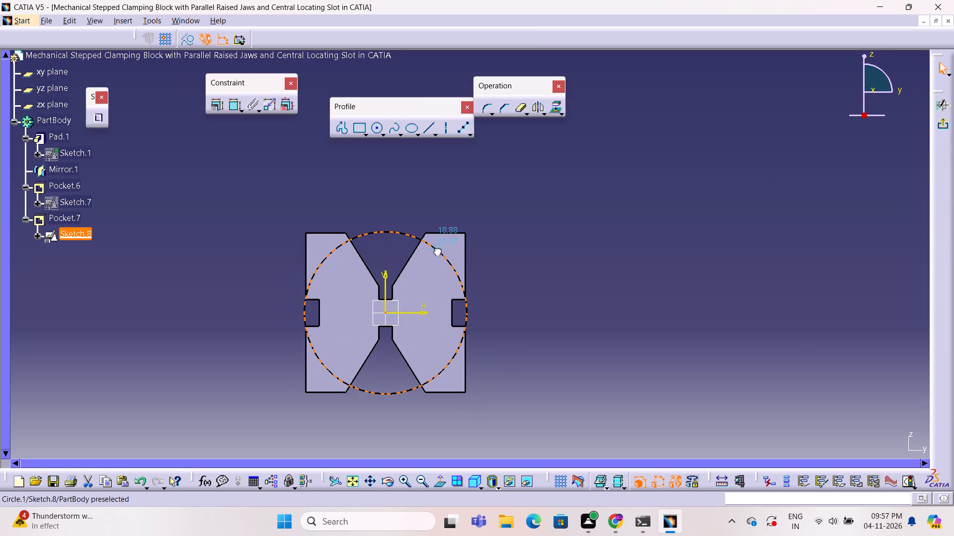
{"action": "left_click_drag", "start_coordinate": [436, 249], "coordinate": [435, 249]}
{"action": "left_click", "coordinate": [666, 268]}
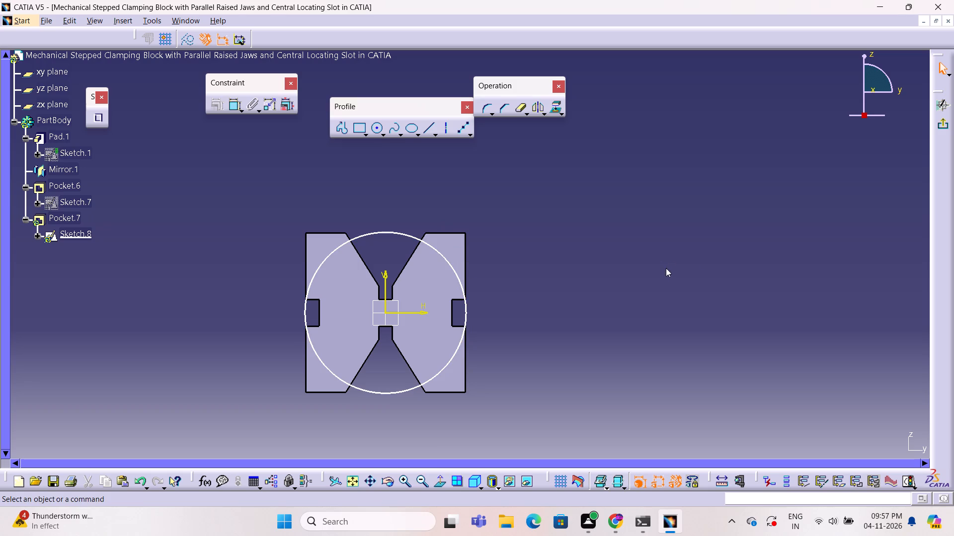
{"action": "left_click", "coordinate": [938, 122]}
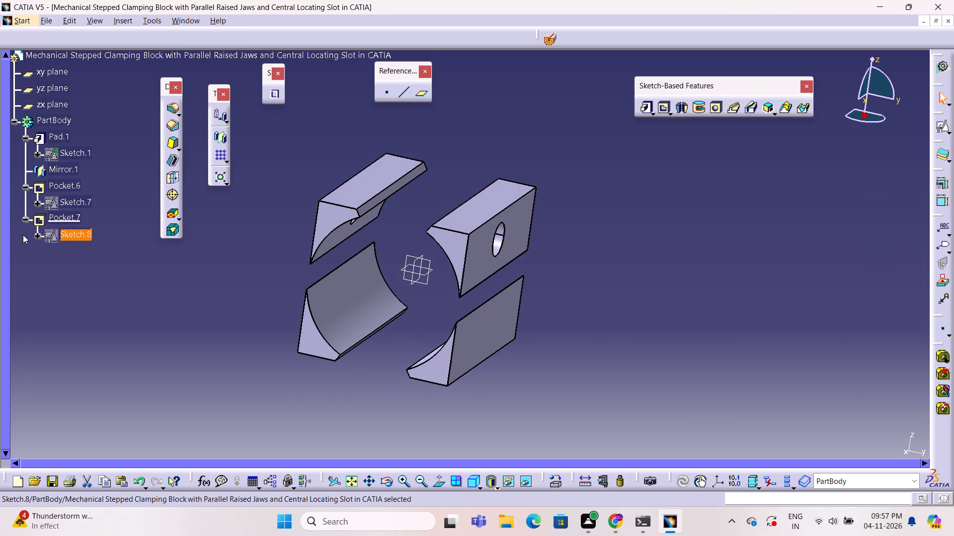
Examine the block cut by the enlarged circular pocket from several viewing angles.
{"action": "middle_click", "coordinate": [502, 162], "text": "ctrl"}
{"action": "right_click_drag", "start_coordinate": [502, 162], "coordinate": [474, 144], "text": "ctrl"}
{"action": "middle_click_drag", "start_coordinate": [502, 162], "coordinate": [480, 140], "text": "ctrl"}
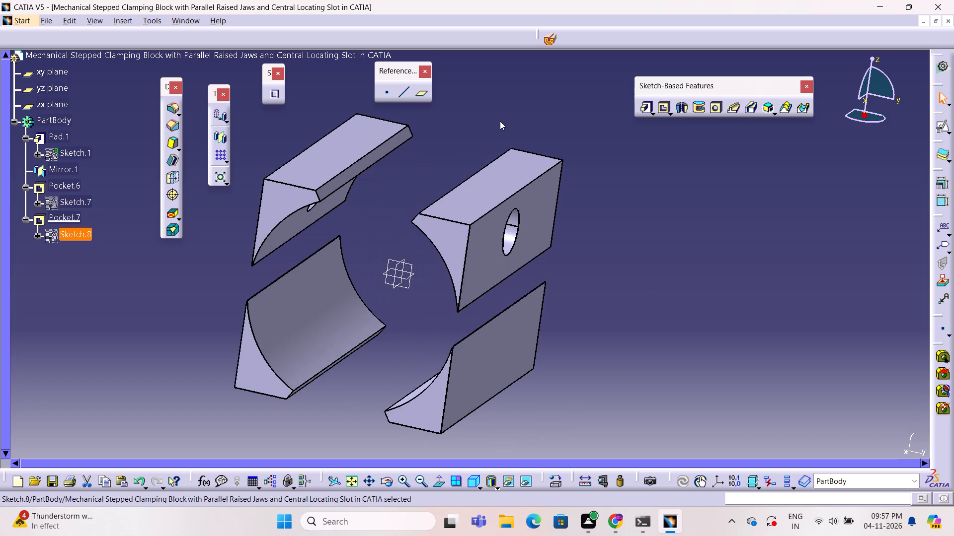
{"action": "middle_click_drag", "start_coordinate": [501, 121], "coordinate": [549, 106], "text": "ctrl"}
{"action": "right_click_drag", "start_coordinate": [501, 121], "coordinate": [549, 106], "text": "ctrl"}
{"action": "left_click", "coordinate": [537, 113]}
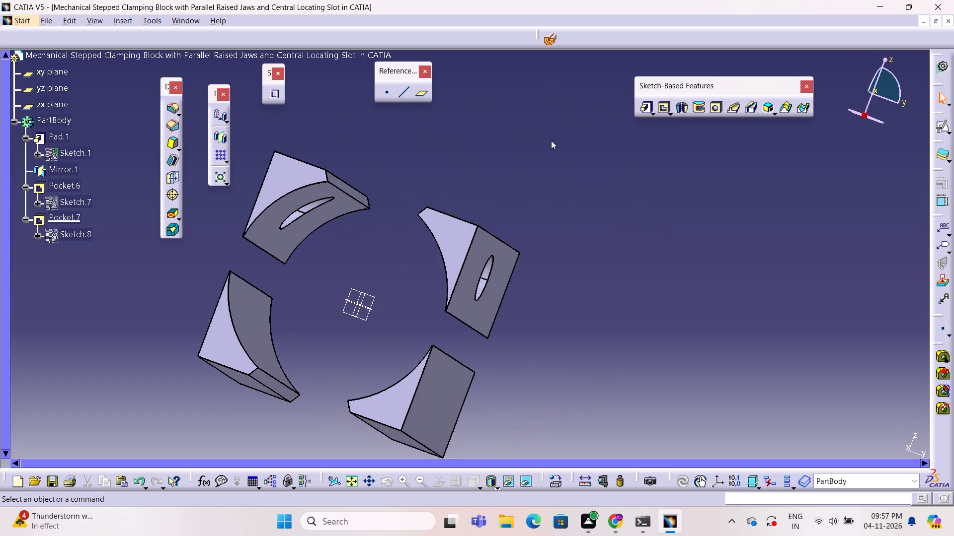
{"action": "left_click", "coordinate": [538, 153]}
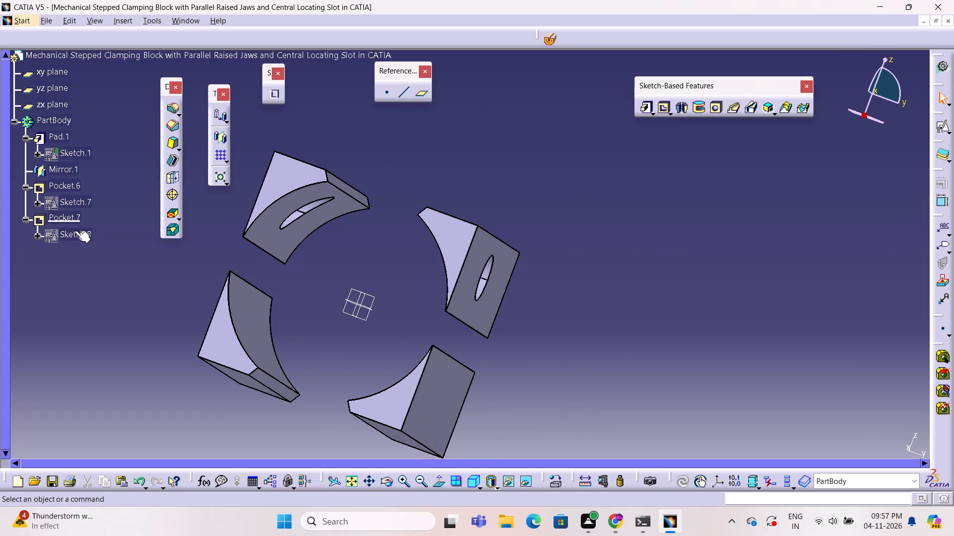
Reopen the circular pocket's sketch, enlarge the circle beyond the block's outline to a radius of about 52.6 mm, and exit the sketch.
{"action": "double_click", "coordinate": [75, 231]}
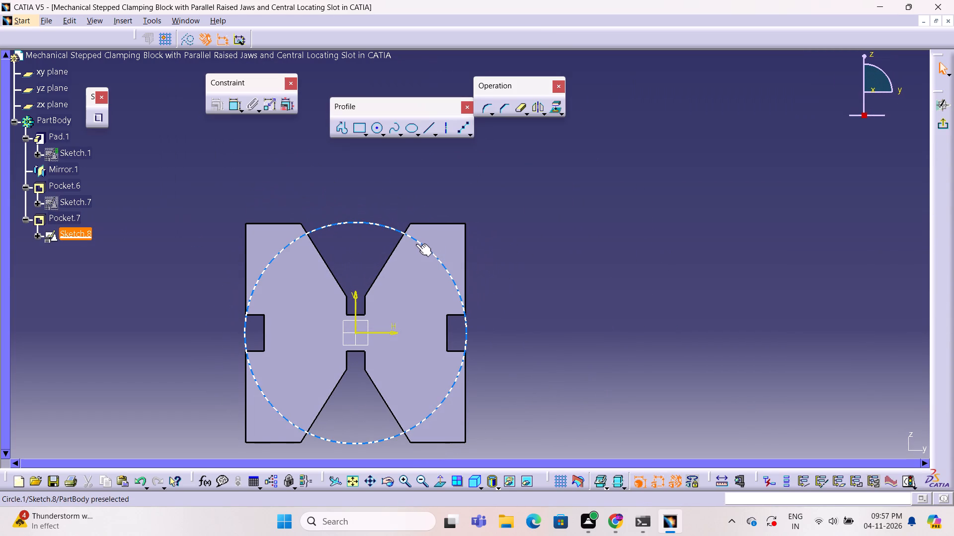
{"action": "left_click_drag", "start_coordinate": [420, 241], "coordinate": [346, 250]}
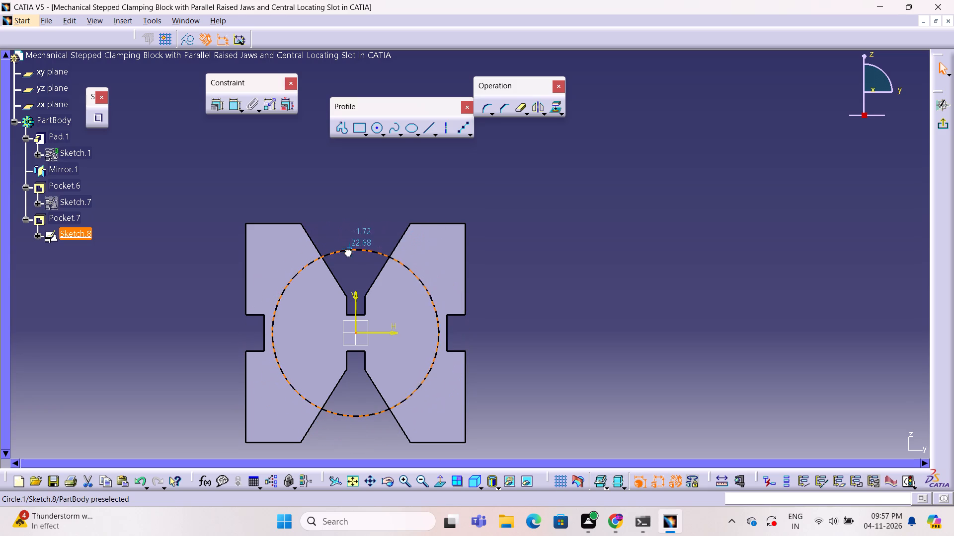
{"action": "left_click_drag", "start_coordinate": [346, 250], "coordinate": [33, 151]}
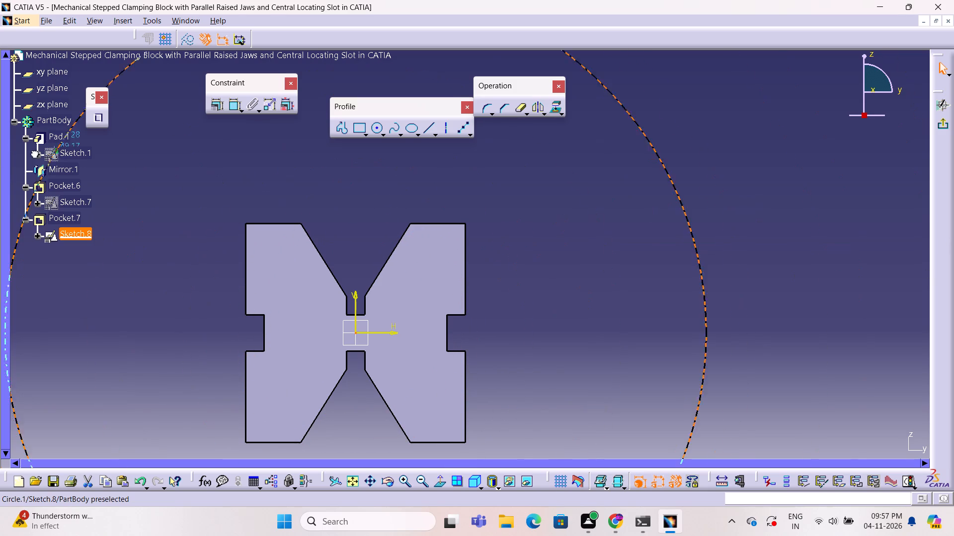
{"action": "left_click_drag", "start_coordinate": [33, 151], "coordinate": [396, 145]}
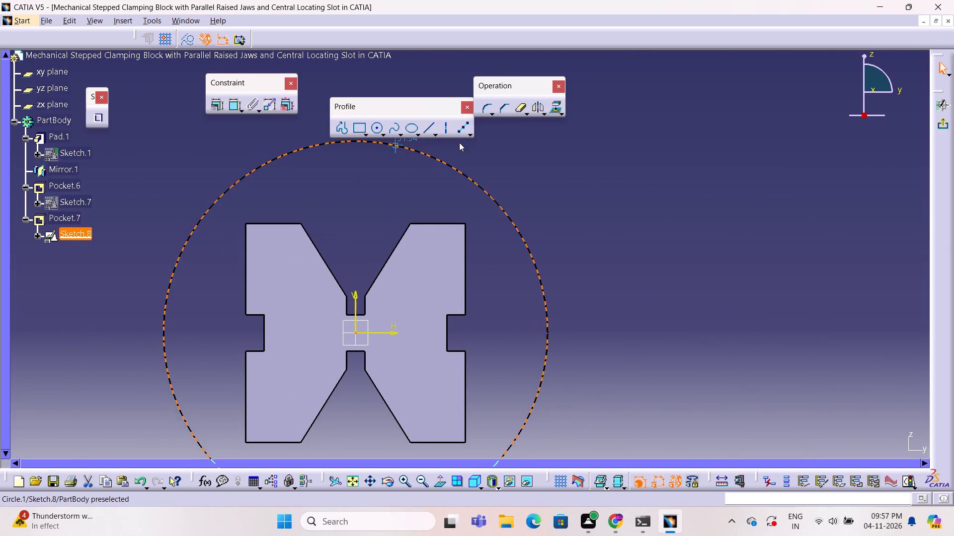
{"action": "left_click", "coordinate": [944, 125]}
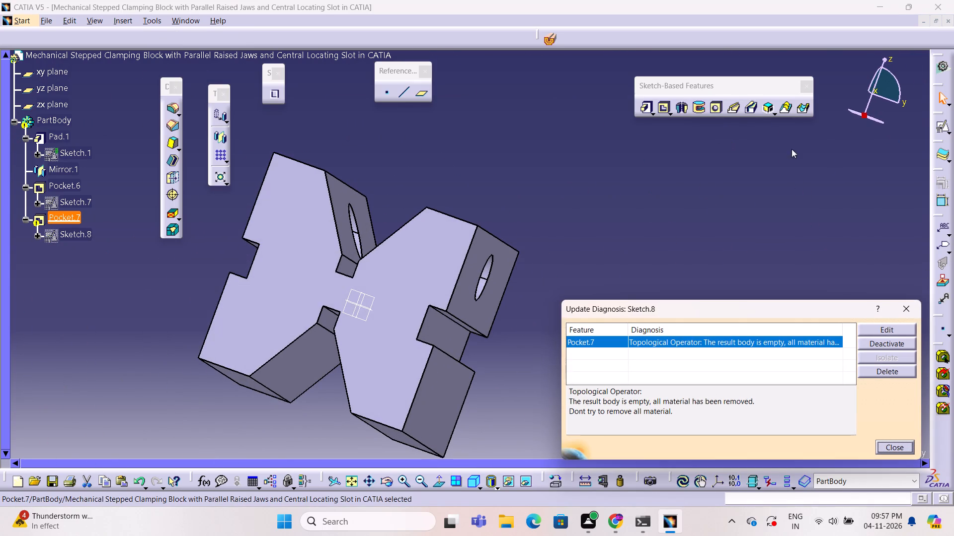
Delete the circular pocket feature while keeping its sketch.
{"action": "left_click", "coordinate": [892, 373]}
{"action": "left_click", "coordinate": [837, 451]}
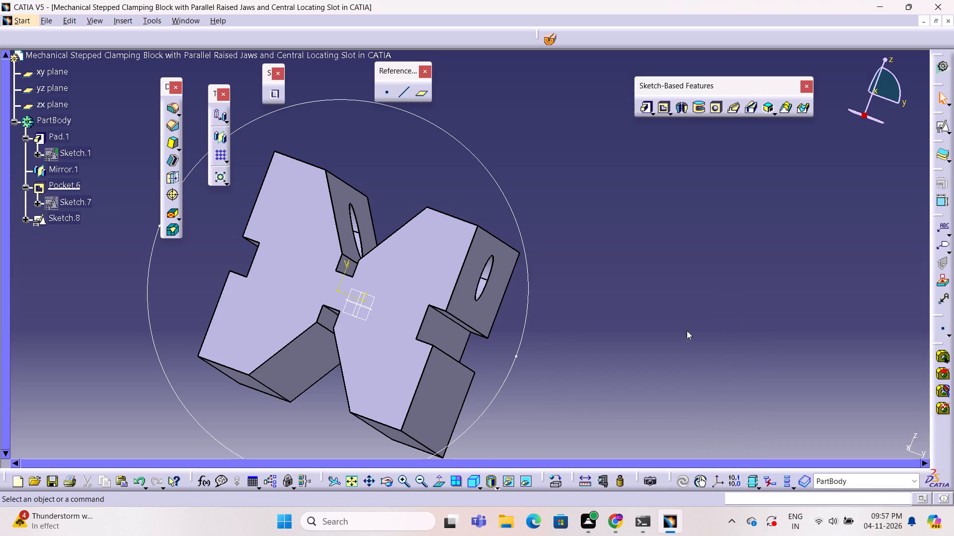
Open the leftover circle sketch and shrink the circle until it just spans the block's two central slots.
{"action": "triple_click", "coordinate": [521, 234]}
{"action": "left_click", "coordinate": [521, 233]}
{"action": "left_click", "coordinate": [738, 313]}
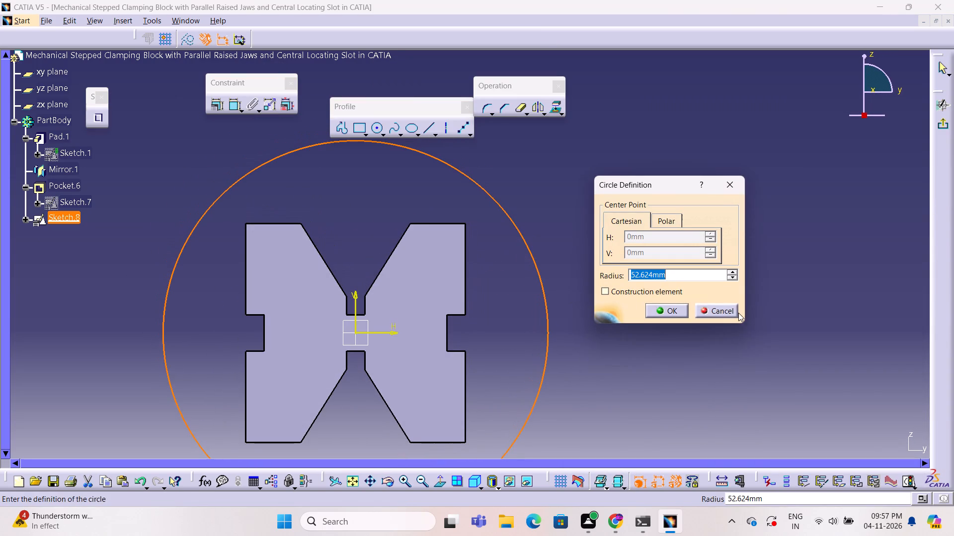
{"action": "left_click", "coordinate": [707, 307]}
{"action": "left_click_drag", "start_coordinate": [536, 261], "coordinate": [503, 265]}
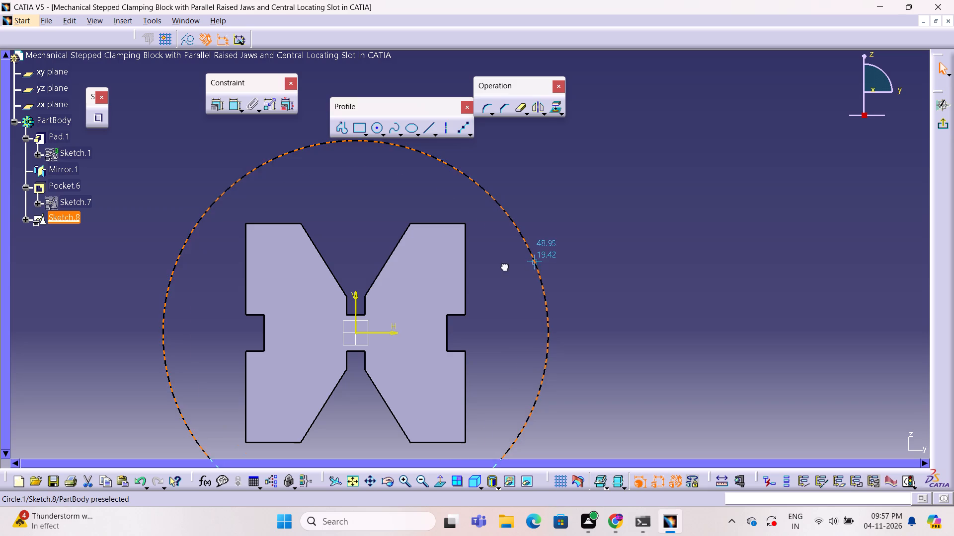
{"action": "left_click_drag", "start_coordinate": [503, 265], "coordinate": [377, 302]}
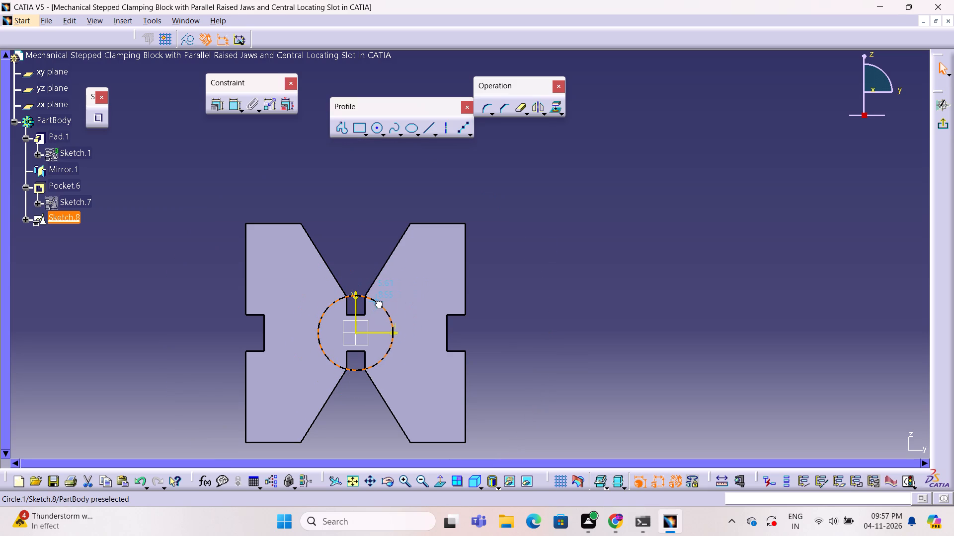
{"action": "left_click_drag", "start_coordinate": [377, 302], "coordinate": [375, 302]}
{"action": "left_click", "coordinate": [567, 285]}
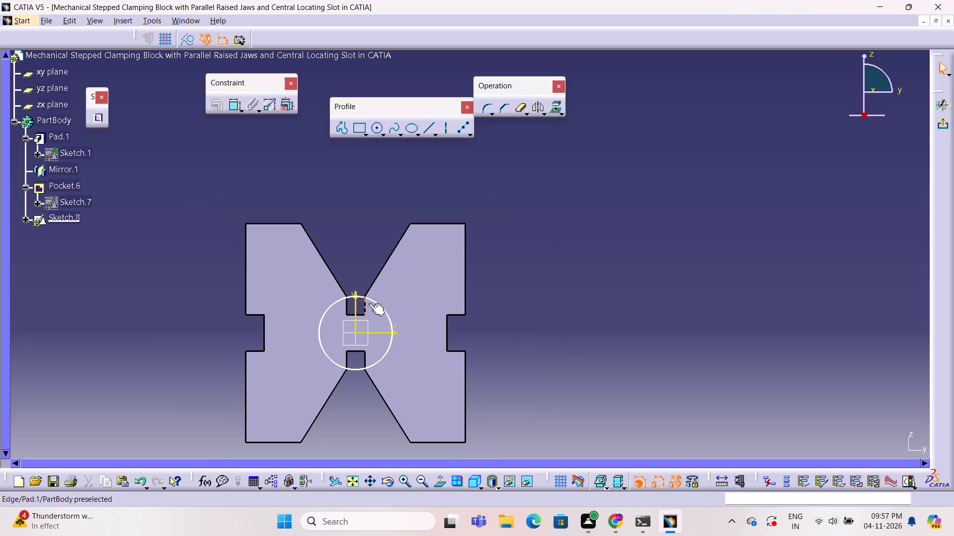
Sketch a second concentric circle of about 31 mm radius at the origin, reaching the block's outer sides, and exit the sketch.
{"action": "left_click", "coordinate": [375, 129]}
{"action": "left_click", "coordinate": [355, 333]}
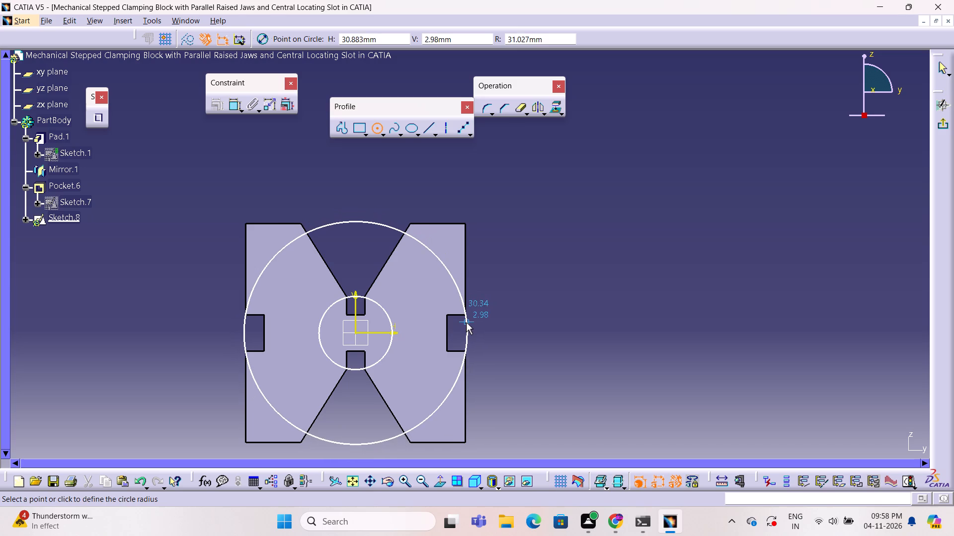
{"action": "left_click", "coordinate": [466, 323]}
{"action": "double_click", "coordinate": [509, 321]}
{"action": "left_click", "coordinate": [938, 124]}
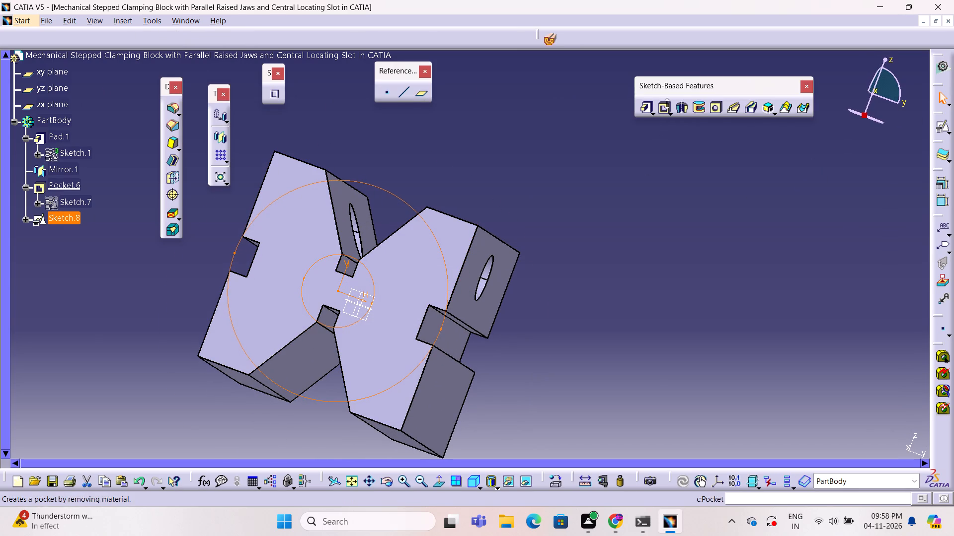
Cut the ring between the two concentric circles as a pocket with the Up to last limit and 0 mm offset.
{"action": "left_click", "coordinate": [667, 104]}
{"action": "left_click", "coordinate": [664, 109]}
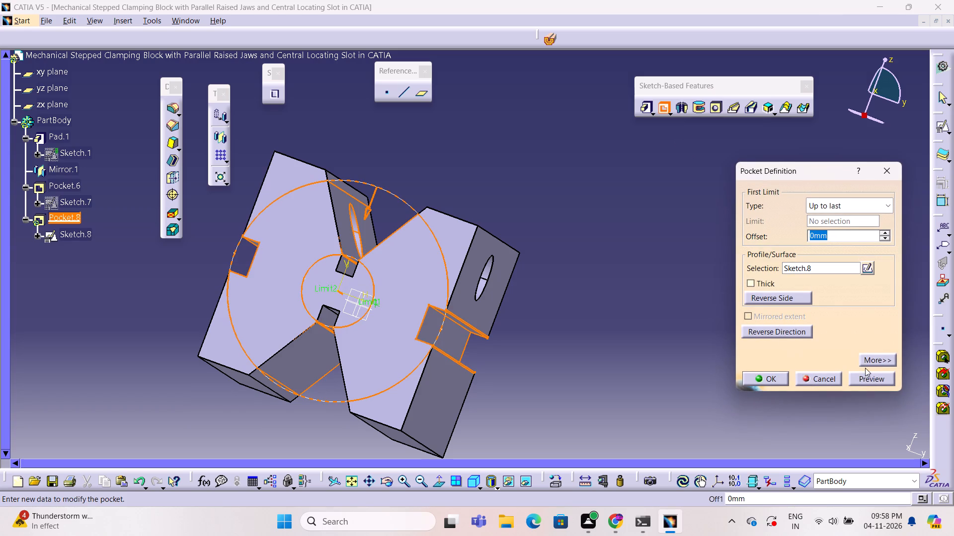
{"action": "left_click", "coordinate": [868, 375]}
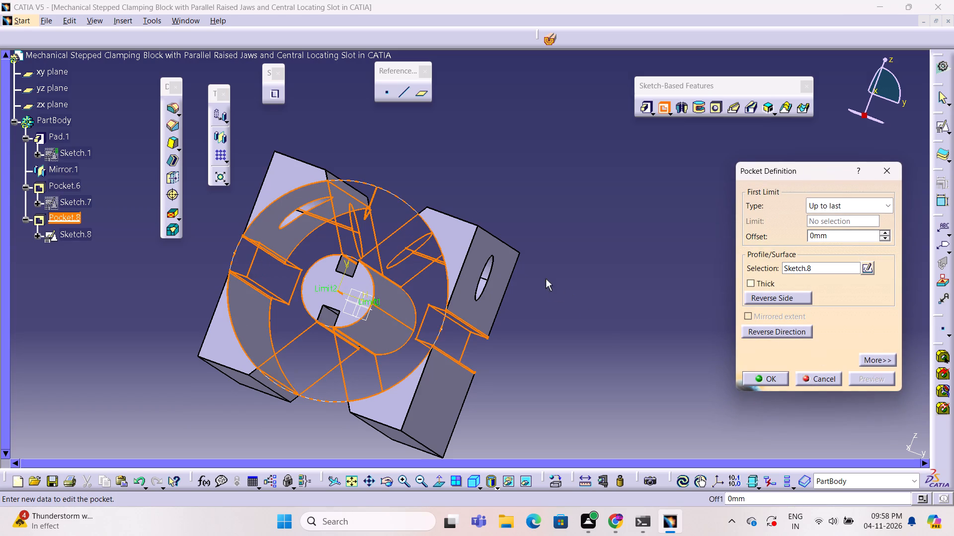
{"action": "left_click", "coordinate": [759, 378]}
Examine the ring-shaped pocket, the central core and the surrounding corner pieces from several viewing angles.
{"action": "left_click", "coordinate": [464, 298]}
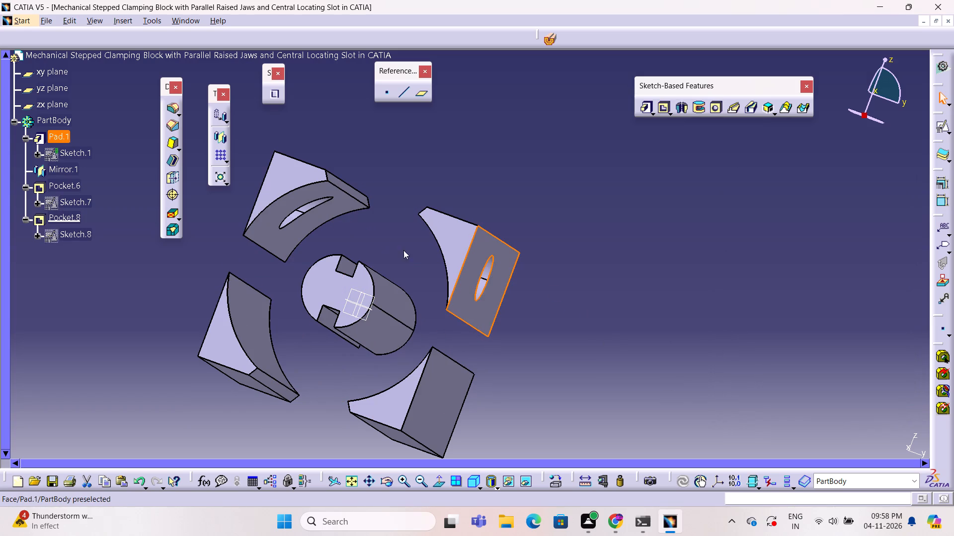
{"action": "left_click", "coordinate": [404, 242]}
{"action": "middle_click_drag", "start_coordinate": [404, 242], "coordinate": [465, 267], "text": "ctrl"}
{"action": "right_click_drag", "start_coordinate": [403, 242], "coordinate": [465, 267], "text": "ctrl"}
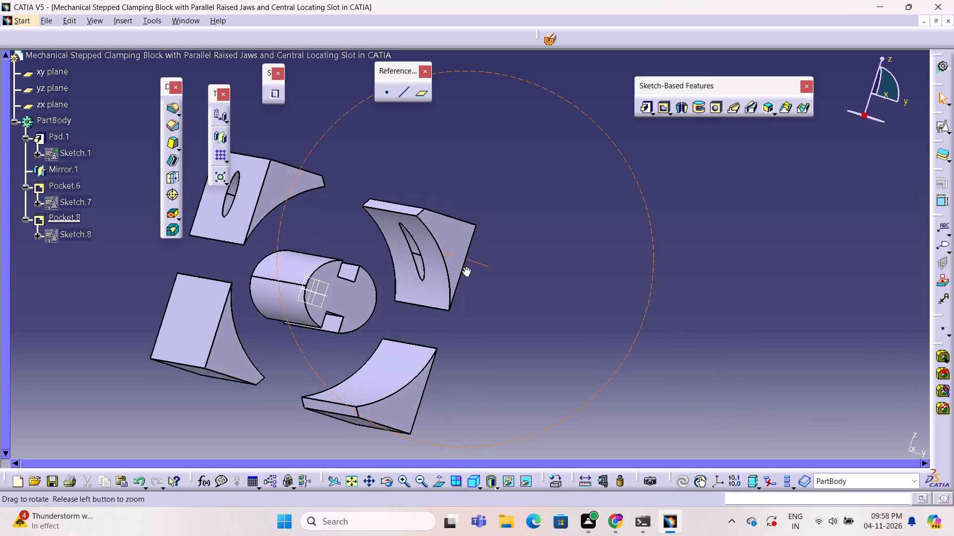
{"action": "middle_click_drag", "start_coordinate": [465, 267], "coordinate": [552, 258], "text": "ctrl"}
{"action": "right_click_drag", "start_coordinate": [465, 267], "coordinate": [552, 258], "text": "ctrl"}
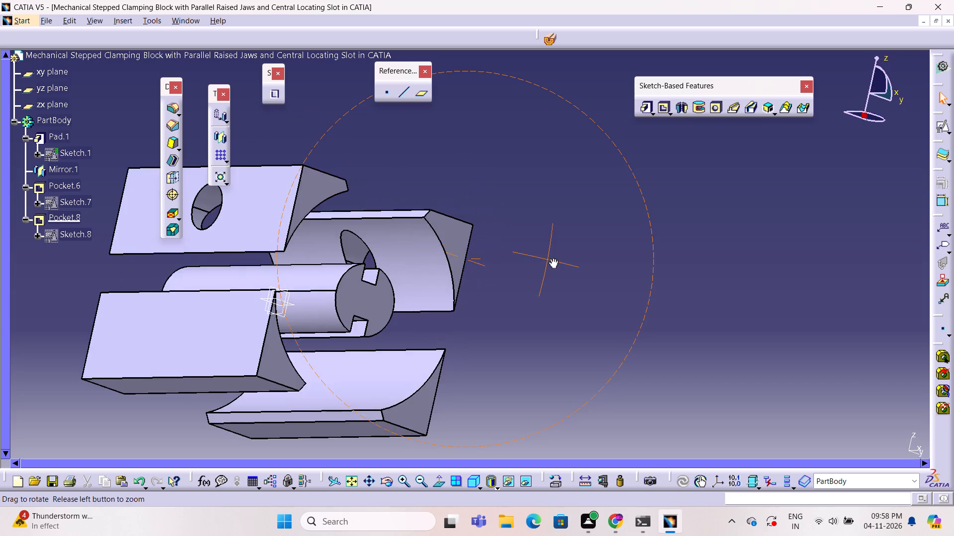
{"action": "middle_click_drag", "start_coordinate": [552, 258], "coordinate": [461, 257], "text": "ctrl"}
{"action": "right_click_drag", "start_coordinate": [552, 258], "coordinate": [412, 269], "text": "ctrl"}
{"action": "middle_click_drag", "start_coordinate": [439, 264], "coordinate": [412, 269], "text": "ctrl"}
{"action": "right_click_drag", "start_coordinate": [412, 269], "coordinate": [413, 268], "text": "ctrl"}
{"action": "right_click", "coordinate": [413, 267], "text": "ctrl"}
{"action": "scroll", "coordinate": [413, 250], "scroll_direction": "down", "scroll_amount": 1}
{"action": "left_click", "coordinate": [509, 129]}
{"action": "middle_click_drag", "start_coordinate": [456, 156], "coordinate": [449, 152], "text": "ctrl"}
{"action": "right_click_drag", "start_coordinate": [456, 156], "coordinate": [292, 150], "text": "ctrl"}
{"action": "middle_click_drag", "start_coordinate": [390, 139], "coordinate": [299, 146], "text": "ctrl"}
{"action": "middle_click_drag", "start_coordinate": [292, 149], "coordinate": [439, 137], "text": "ctrl"}
{"action": "right_click_drag", "start_coordinate": [292, 150], "coordinate": [439, 137], "text": "ctrl"}
{"action": "right_click", "coordinate": [439, 137]}
{"action": "left_click", "coordinate": [393, 151]}
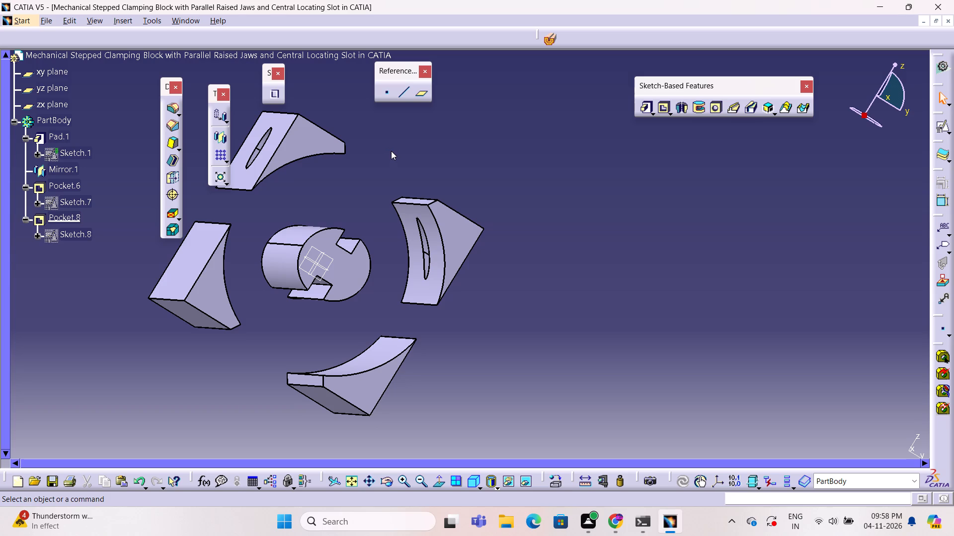
{"action": "middle_click_drag", "start_coordinate": [388, 148], "coordinate": [387, 167], "text": "ctrl"}
{"action": "middle_click_drag", "start_coordinate": [388, 164], "coordinate": [377, 162], "text": "ctrl"}
{"action": "right_click_drag", "start_coordinate": [388, 164], "coordinate": [377, 162], "text": "ctrl"}
{"action": "scroll", "coordinate": [388, 164], "scroll_direction": "down", "scroll_amount": 1, "text": "ctrl"}
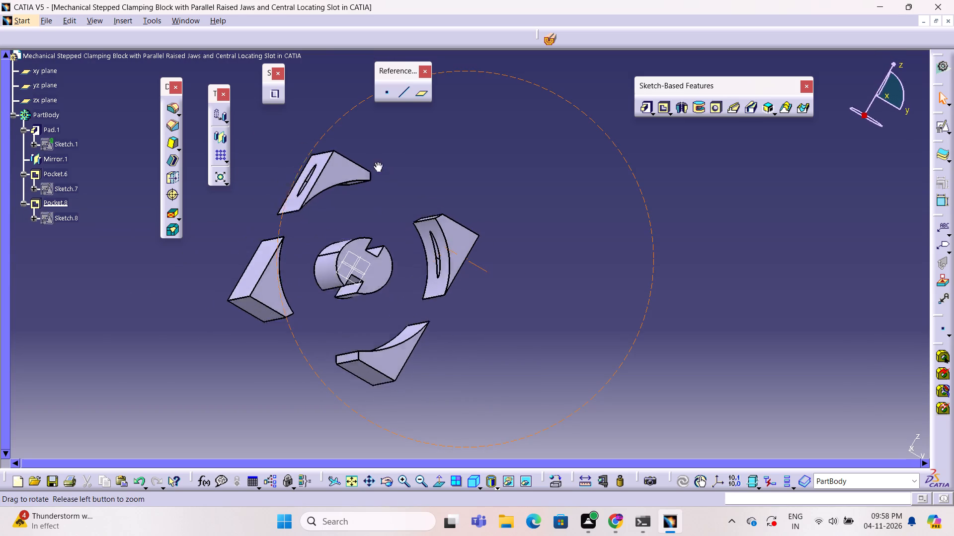
{"action": "middle_click_drag", "start_coordinate": [377, 162], "coordinate": [359, 175], "text": "ctrl"}
{"action": "right_click_drag", "start_coordinate": [377, 162], "coordinate": [359, 175], "text": "ctrl"}
{"action": "right_click", "coordinate": [359, 175], "text": "ctrl"}
{"action": "left_click", "coordinate": [422, 178]}
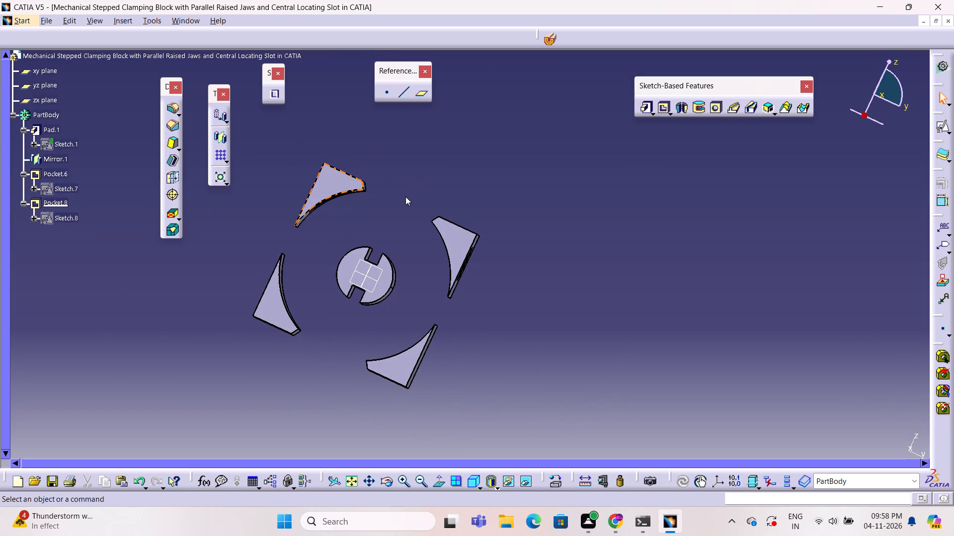
Reopen the ring pocket's sketch, shrink the outer circle to lie inside the side slots, and exit the sketch.
{"action": "left_click", "coordinate": [55, 221]}
{"action": "double_click", "coordinate": [56, 217]}
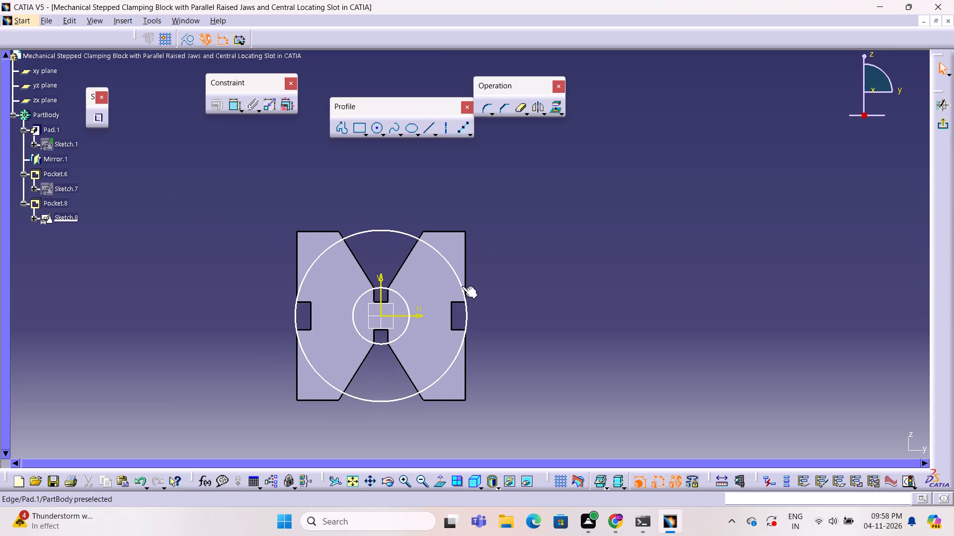
{"action": "left_click_drag", "start_coordinate": [461, 285], "coordinate": [473, 281]}
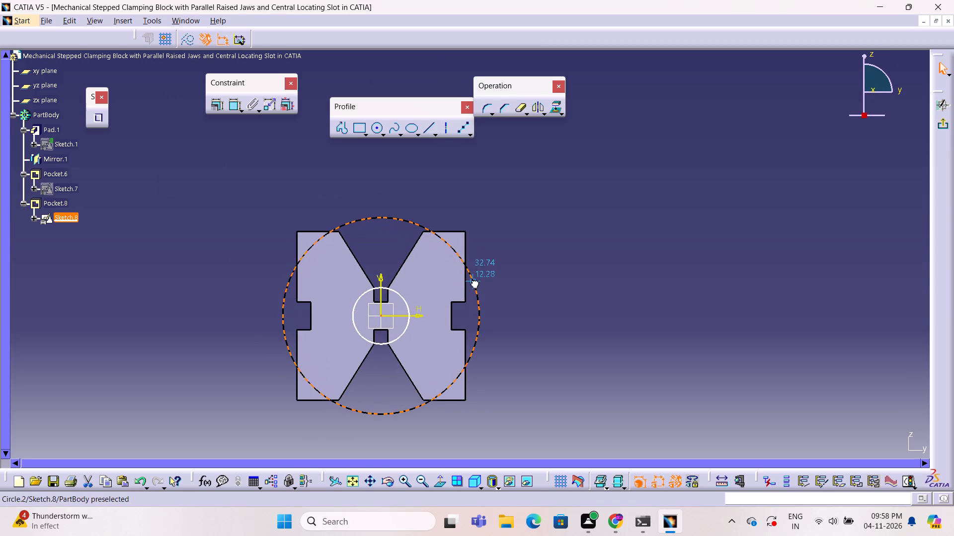
{"action": "left_click_drag", "start_coordinate": [473, 281], "coordinate": [396, 289]}
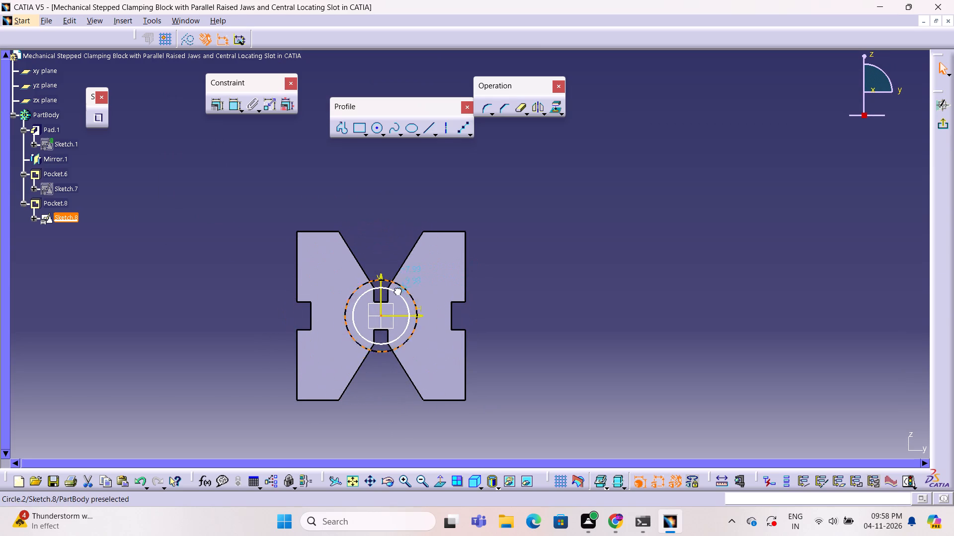
{"action": "left_click_drag", "start_coordinate": [396, 289], "coordinate": [430, 297]}
{"action": "left_click_drag", "start_coordinate": [620, 265], "coordinate": [629, 266]}
{"action": "left_click", "coordinate": [940, 128]}
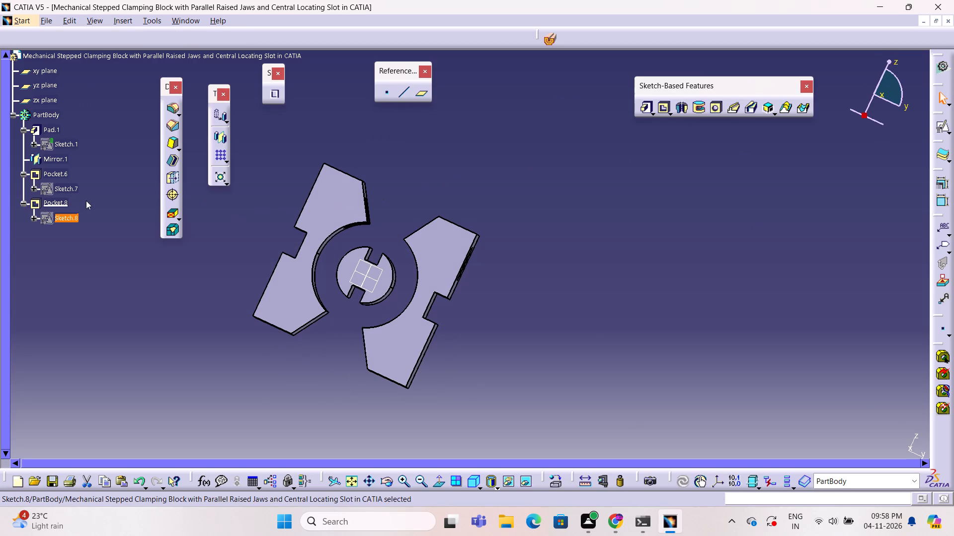
Reopen the ring pocket's sketch to check its two concentric circles against the block's end profile, and exit without editing.
{"action": "double_click", "coordinate": [60, 217]}
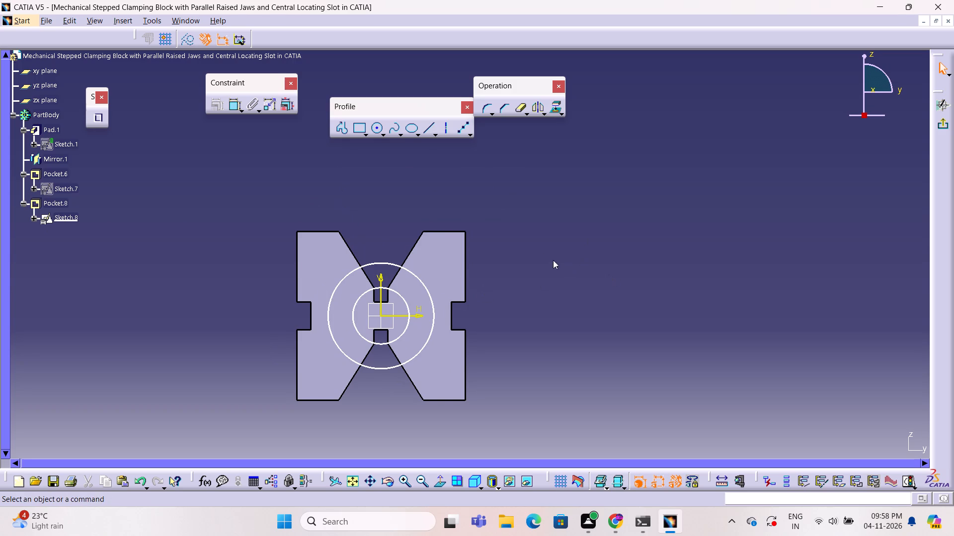
{"action": "left_click", "coordinate": [440, 473]}
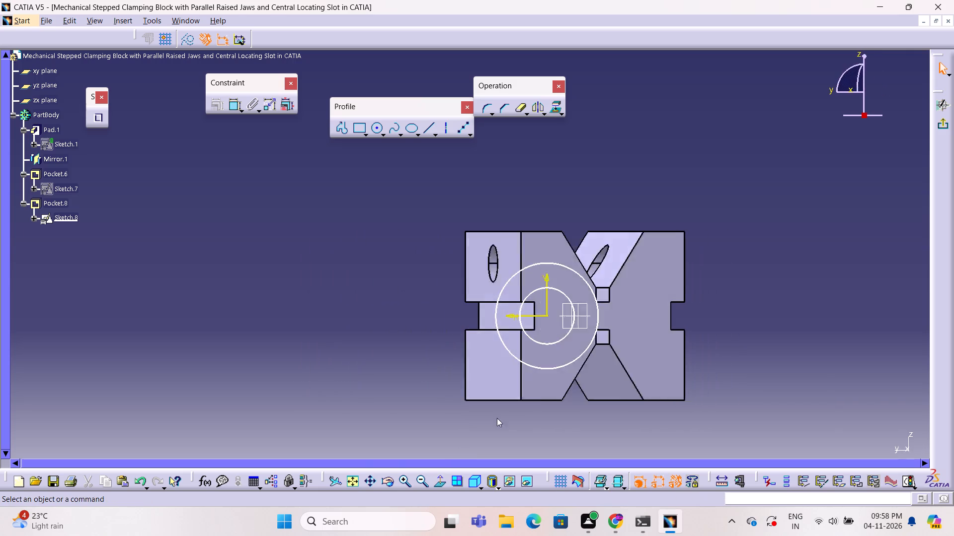
{"action": "left_click", "coordinate": [443, 480]}
{"action": "left_click", "coordinate": [469, 484]}
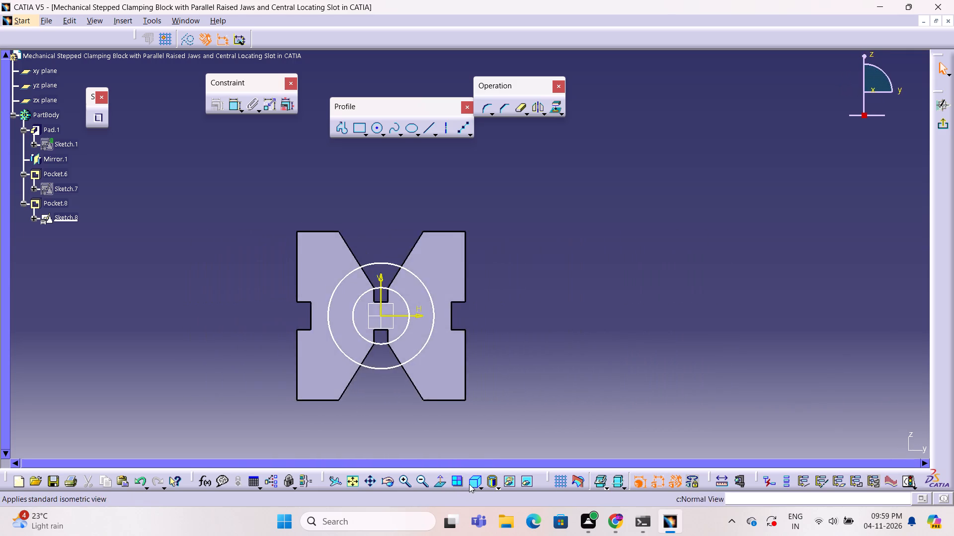
{"action": "middle_click_drag", "start_coordinate": [592, 367], "coordinate": [654, 334]}
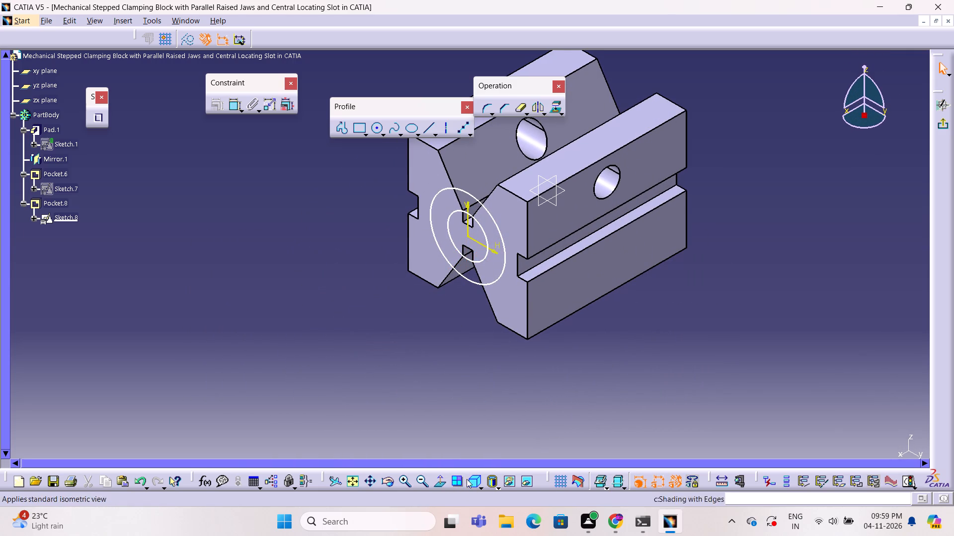
{"action": "left_click", "coordinate": [436, 480]}
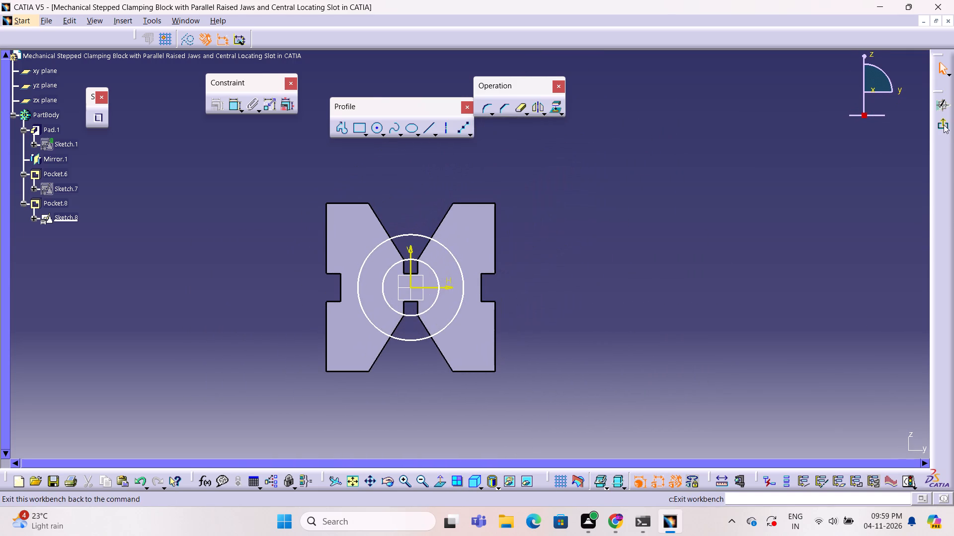
{"action": "left_click", "coordinate": [944, 125]}
Examine the ring-shaped pocket, the notched central core and the side jaws from several angles, finishing in isometric view.
{"action": "middle_click_drag", "start_coordinate": [554, 169], "coordinate": [477, 164], "text": "ctrl"}
{"action": "right_click_drag", "start_coordinate": [554, 169], "coordinate": [477, 164], "text": "ctrl"}
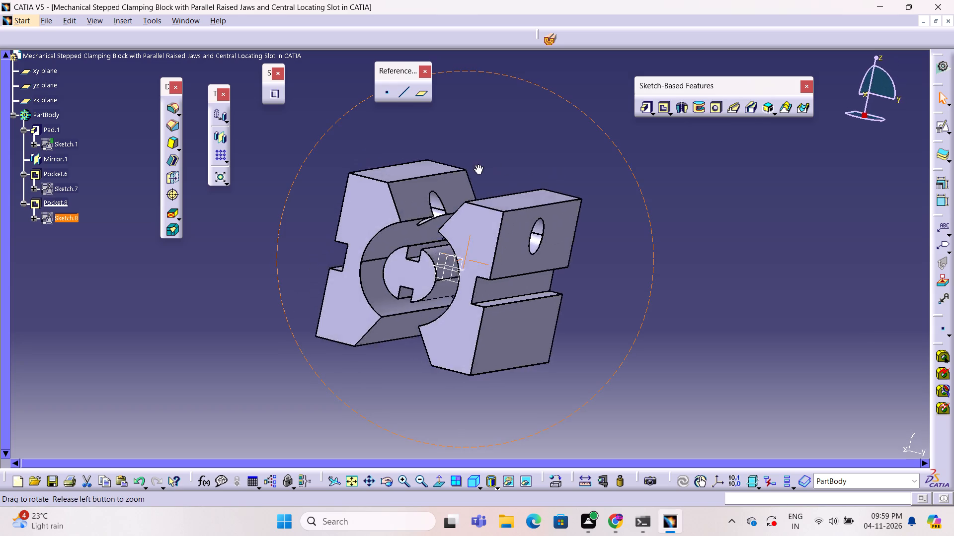
{"action": "middle_click_drag", "start_coordinate": [477, 164], "coordinate": [406, 277], "text": "ctrl"}
{"action": "right_click_drag", "start_coordinate": [477, 164], "coordinate": [406, 277], "text": "ctrl"}
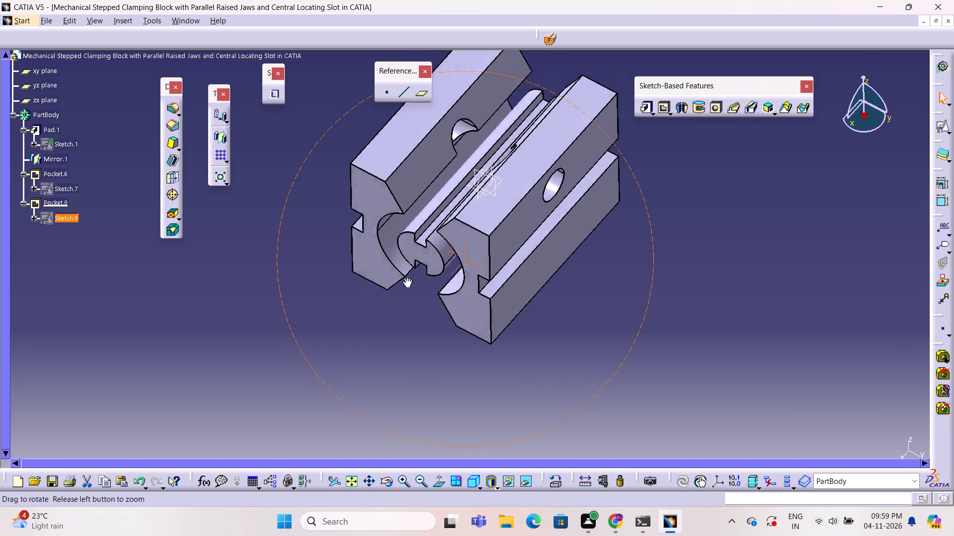
{"action": "middle_click_drag", "start_coordinate": [406, 277], "coordinate": [203, 206], "text": "ctrl"}
{"action": "right_click_drag", "start_coordinate": [406, 277], "coordinate": [203, 206], "text": "ctrl"}
{"action": "scroll", "coordinate": [294, 211], "scroll_direction": "down", "scroll_amount": 1, "text": "ctrl"}
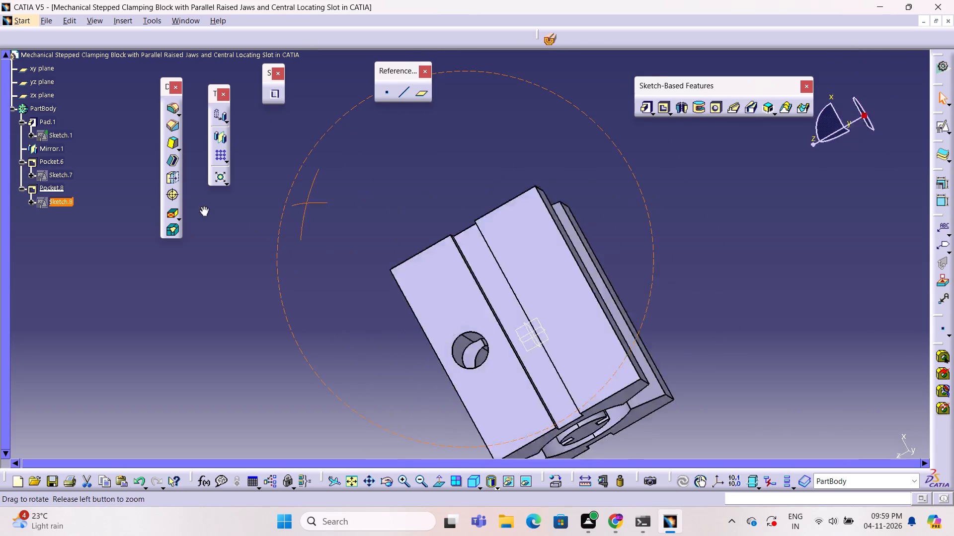
{"action": "middle_click_drag", "start_coordinate": [203, 206], "coordinate": [365, 262], "text": "ctrl"}
{"action": "right_click_drag", "start_coordinate": [203, 206], "coordinate": [365, 260], "text": "ctrl"}
{"action": "left_click", "coordinate": [362, 229]}
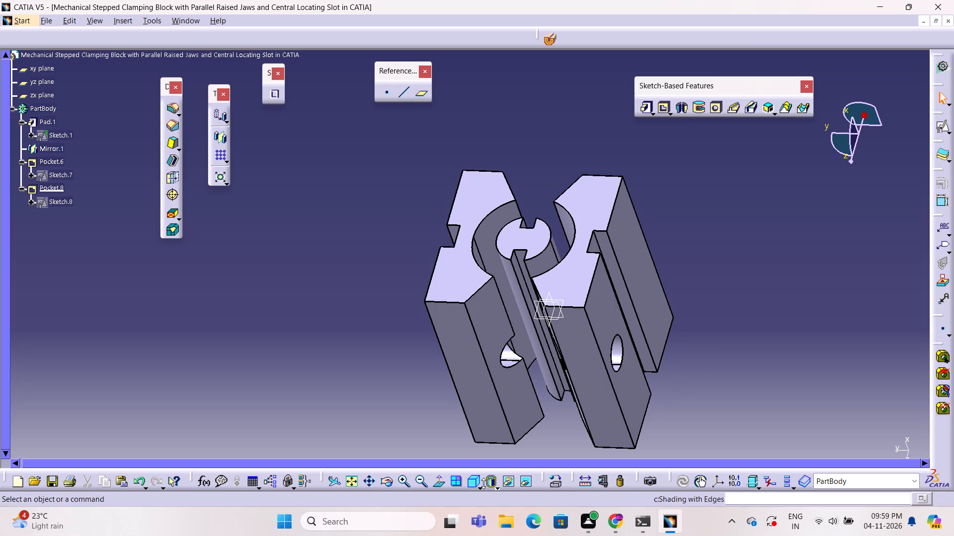
{"action": "left_click", "coordinate": [472, 479]}
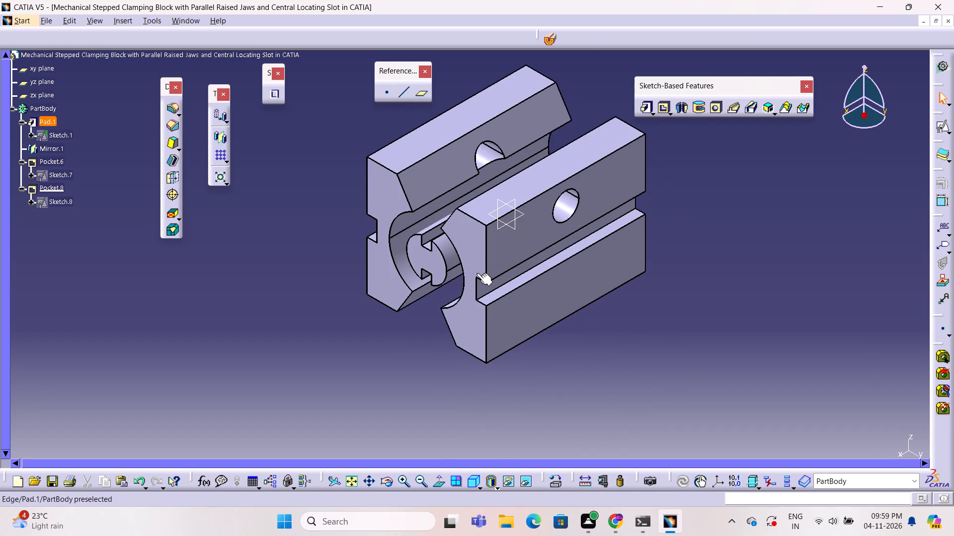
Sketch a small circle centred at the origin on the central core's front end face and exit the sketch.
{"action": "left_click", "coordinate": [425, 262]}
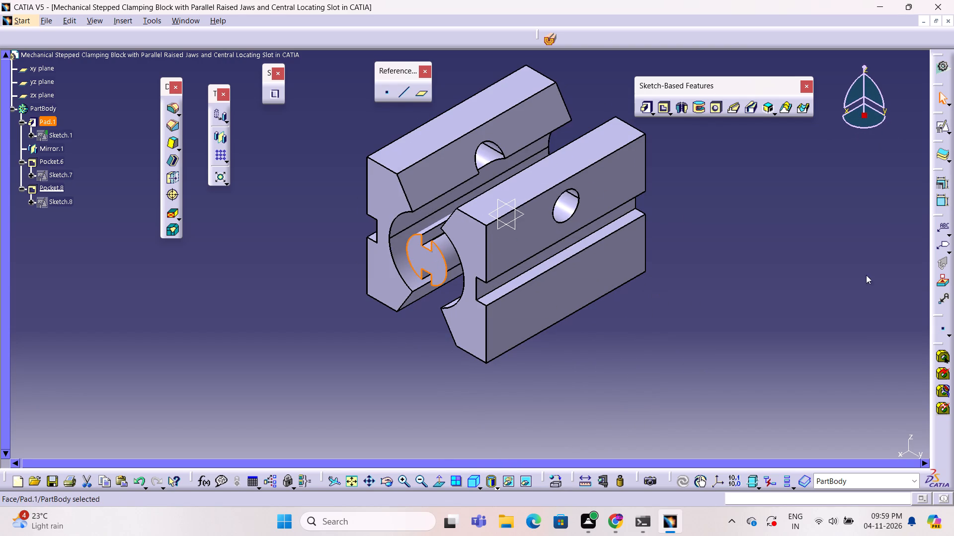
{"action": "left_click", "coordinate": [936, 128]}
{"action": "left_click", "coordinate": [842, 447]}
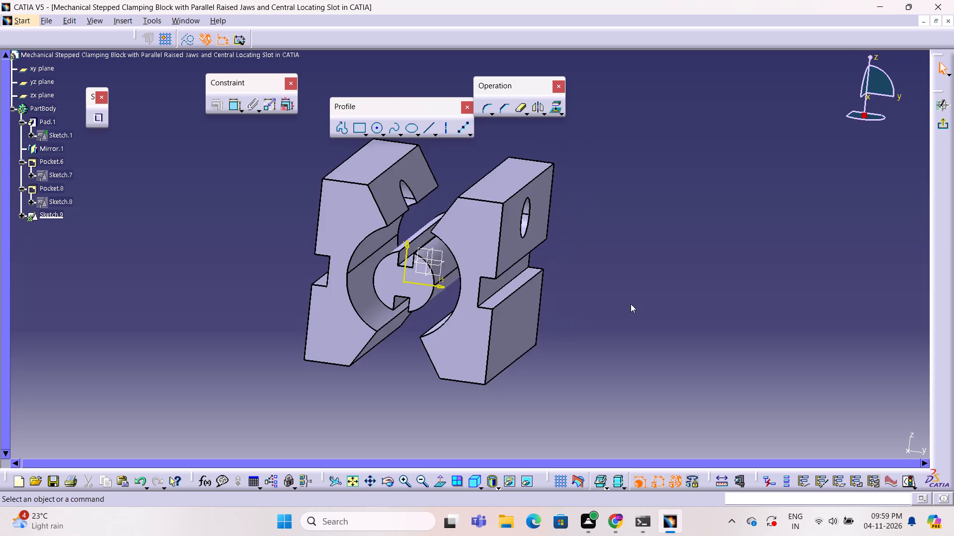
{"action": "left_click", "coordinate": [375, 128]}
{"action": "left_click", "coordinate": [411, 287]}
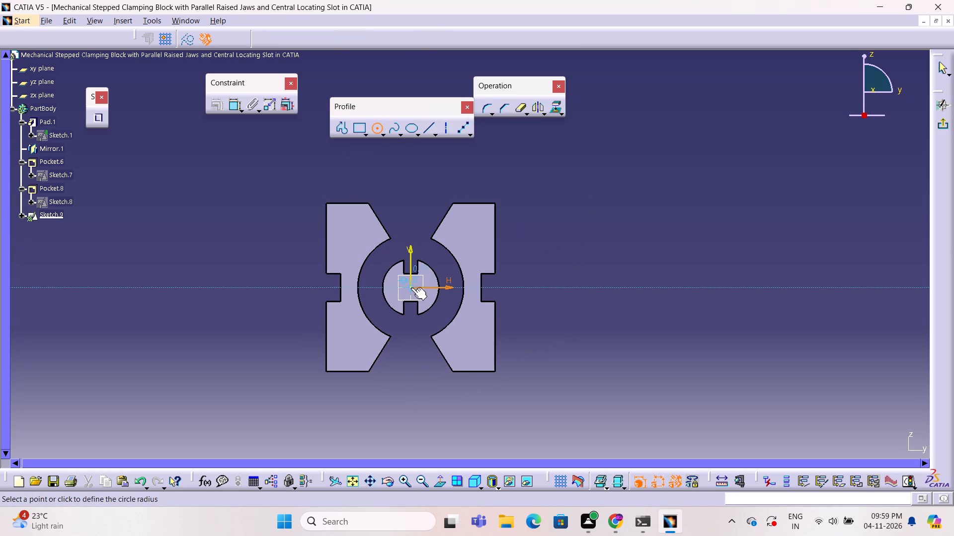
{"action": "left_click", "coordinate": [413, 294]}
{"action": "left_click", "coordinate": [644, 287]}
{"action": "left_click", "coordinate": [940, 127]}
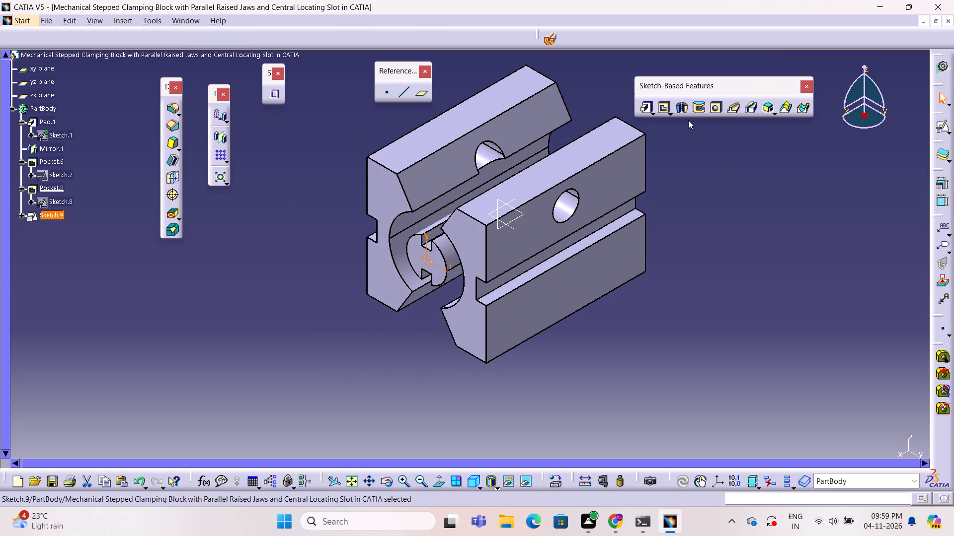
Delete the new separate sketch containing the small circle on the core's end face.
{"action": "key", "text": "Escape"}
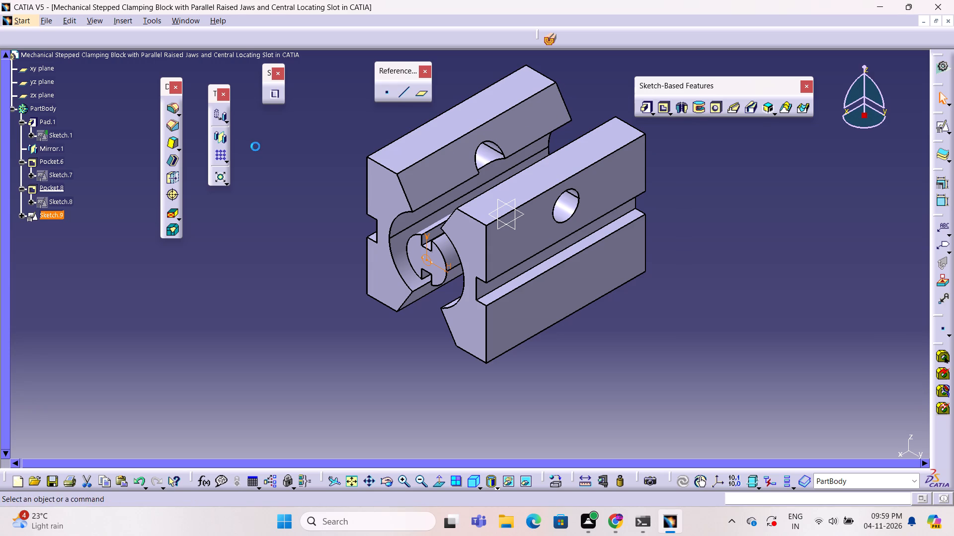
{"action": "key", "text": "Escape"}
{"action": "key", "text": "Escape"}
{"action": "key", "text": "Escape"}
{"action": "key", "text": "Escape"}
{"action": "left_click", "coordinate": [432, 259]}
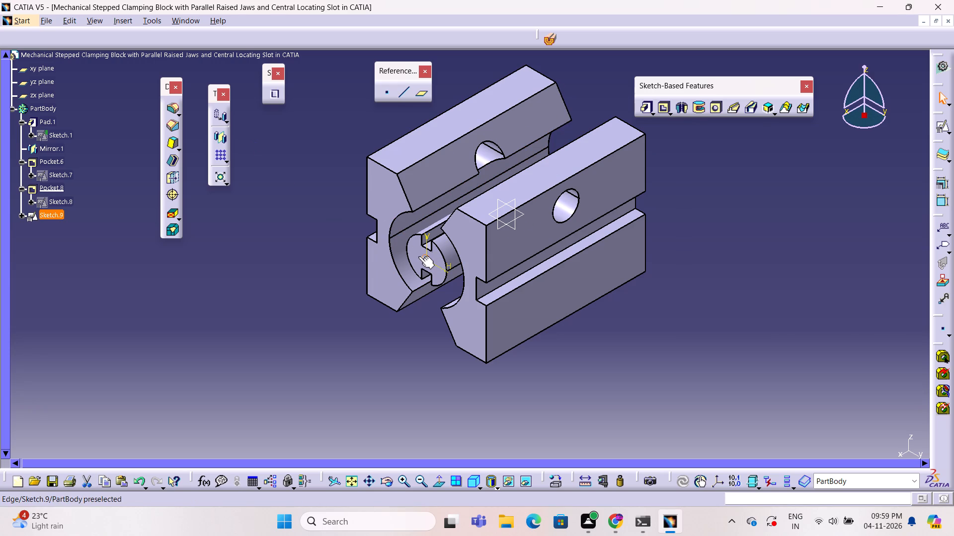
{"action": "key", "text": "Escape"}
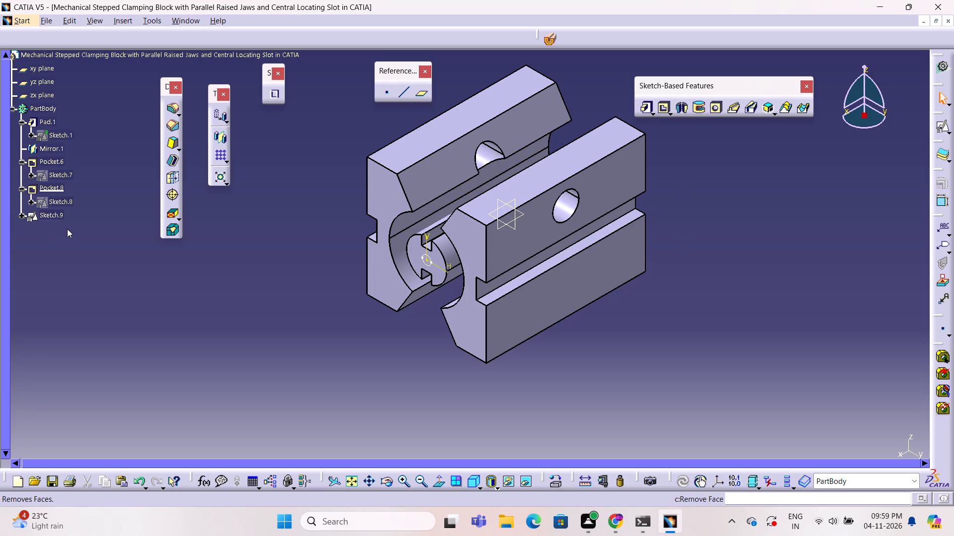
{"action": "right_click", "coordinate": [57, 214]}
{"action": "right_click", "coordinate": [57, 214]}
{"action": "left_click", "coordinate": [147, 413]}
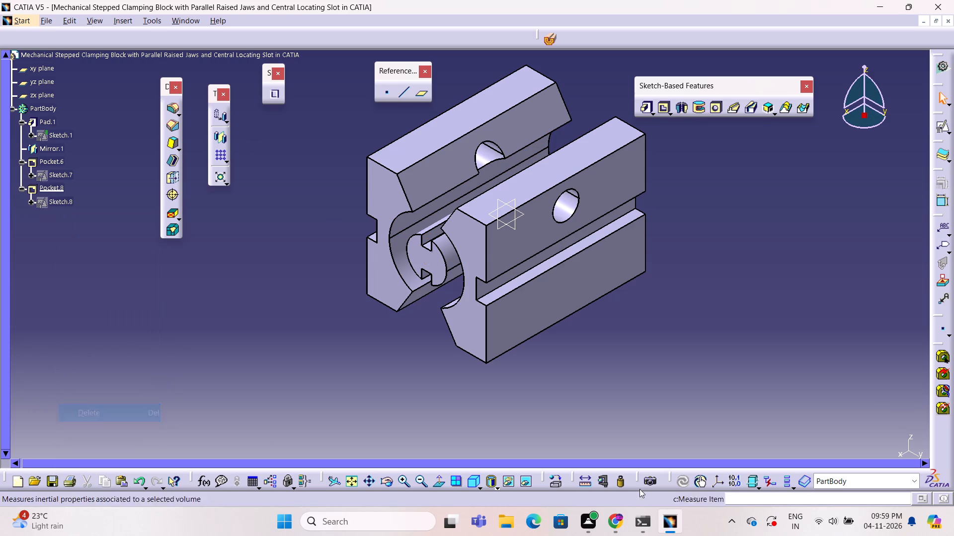
Add a small concentric circle at the origin to the ring pocket's sketch to bore the core, and exit the sketch.
{"action": "triple_click", "coordinate": [59, 200]}
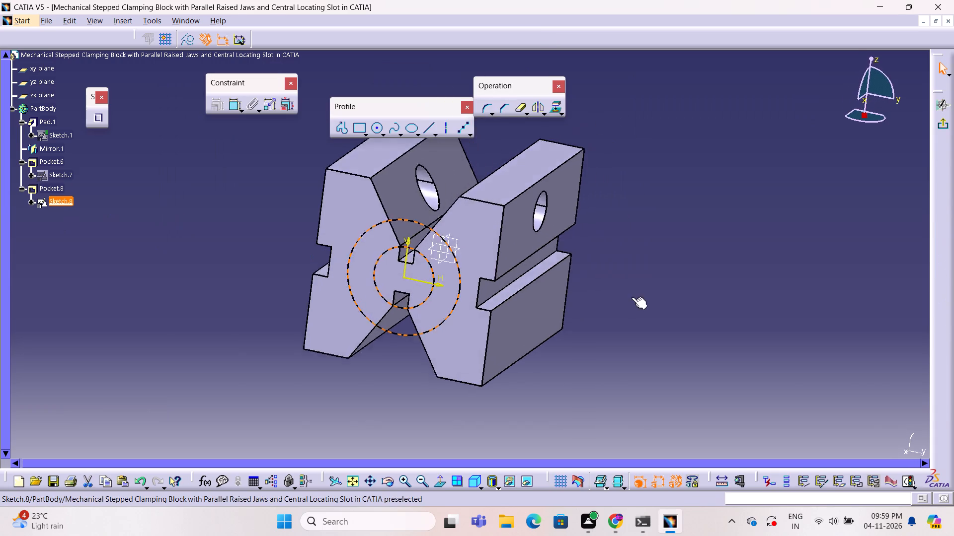
{"action": "left_click", "coordinate": [373, 126]}
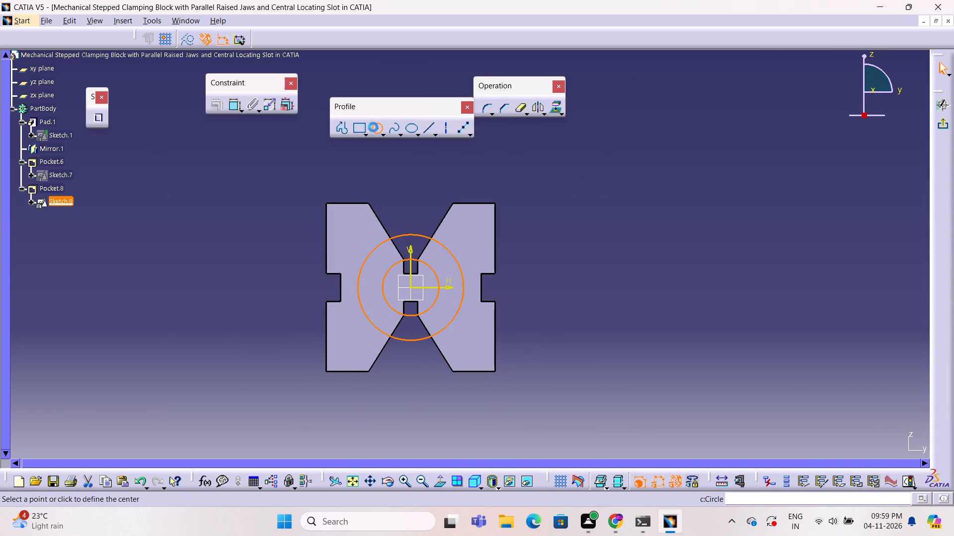
{"action": "left_click", "coordinate": [410, 286]}
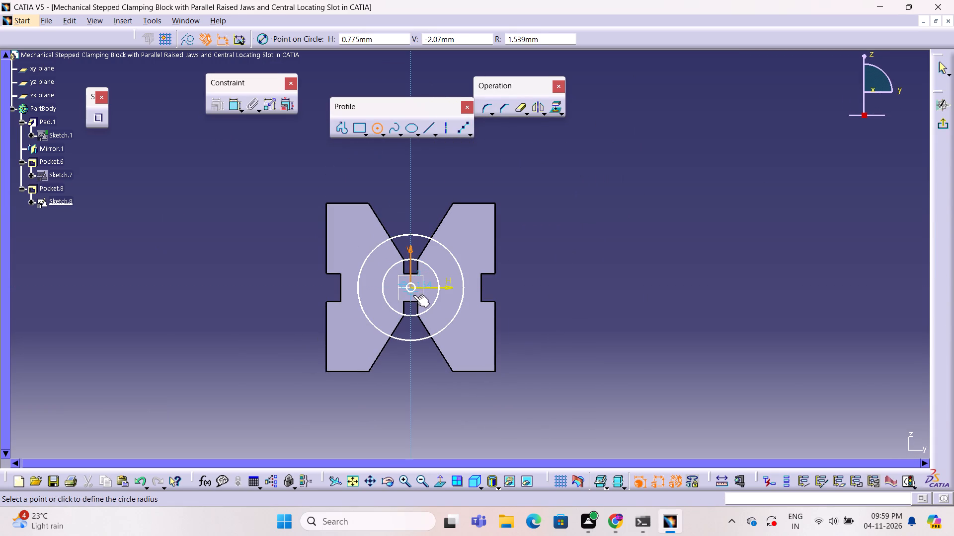
{"action": "left_click", "coordinate": [414, 294]}
{"action": "left_click", "coordinate": [597, 281]}
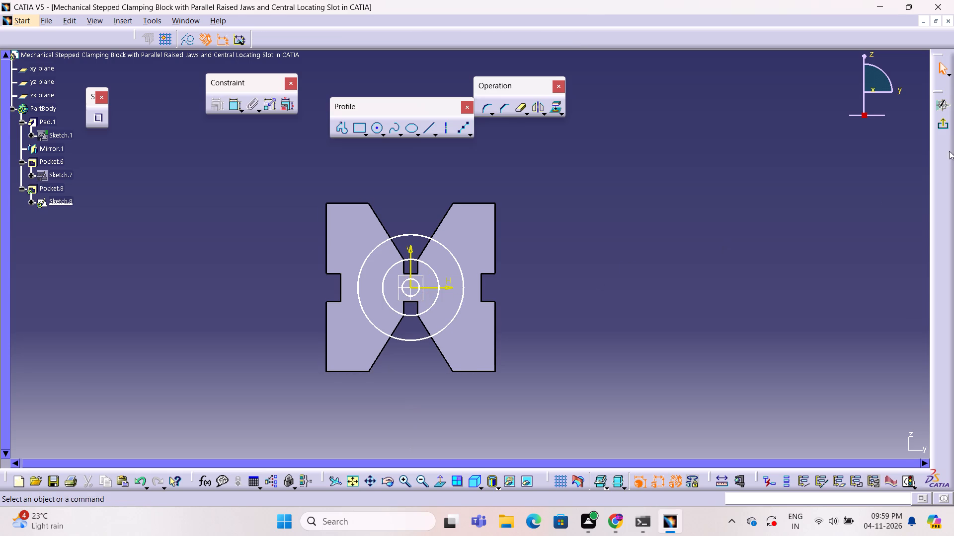
{"action": "left_click", "coordinate": [943, 126]}
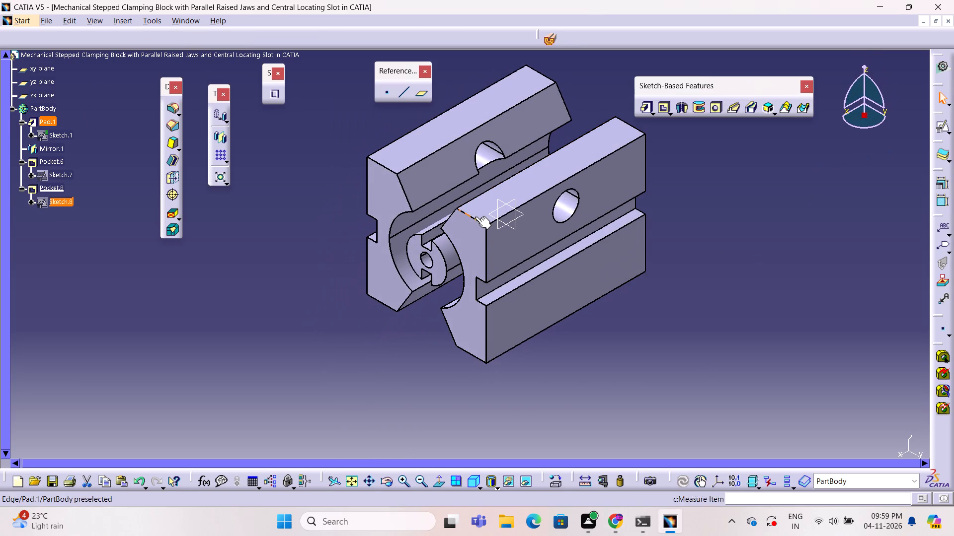
Examine the small bore through the central core and the surrounding ring pocket from an angled view.
{"action": "middle_click_drag", "start_coordinate": [335, 219], "coordinate": [336, 239], "text": "ctrl"}
{"action": "middle_click_drag", "start_coordinate": [336, 238], "coordinate": [458, 215]}
{"action": "right_click_drag", "start_coordinate": [336, 238], "coordinate": [458, 215]}
{"action": "right_click", "coordinate": [458, 215]}
{"action": "left_click", "coordinate": [608, 200]}
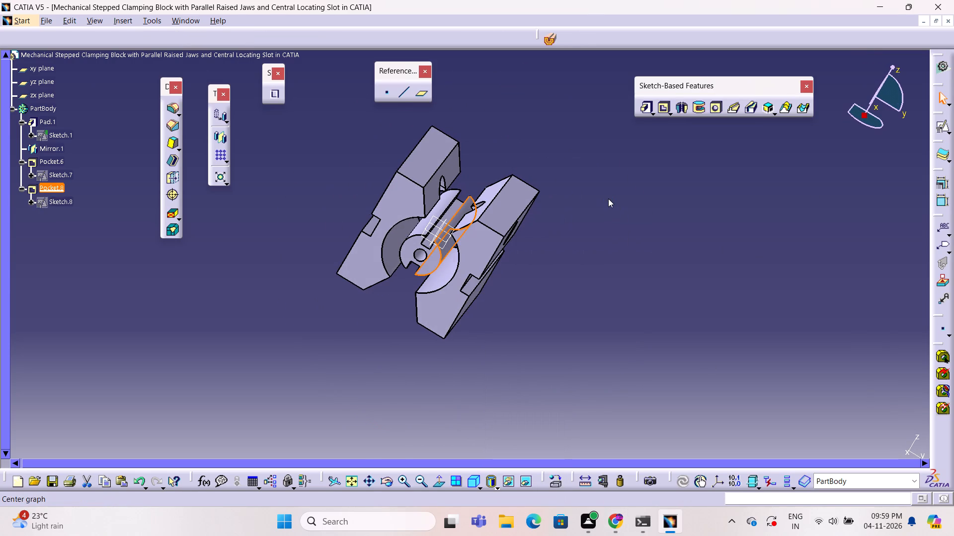
{"action": "left_click", "coordinate": [604, 192]}
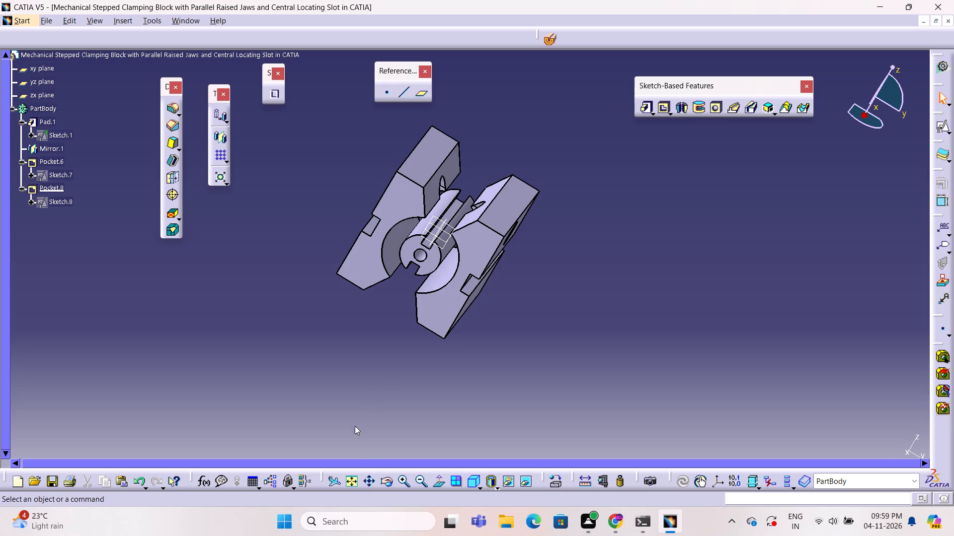
{"action": "left_click", "coordinate": [437, 485]}
{"action": "left_click", "coordinate": [282, 213]}
{"action": "left_click", "coordinate": [263, 264]}
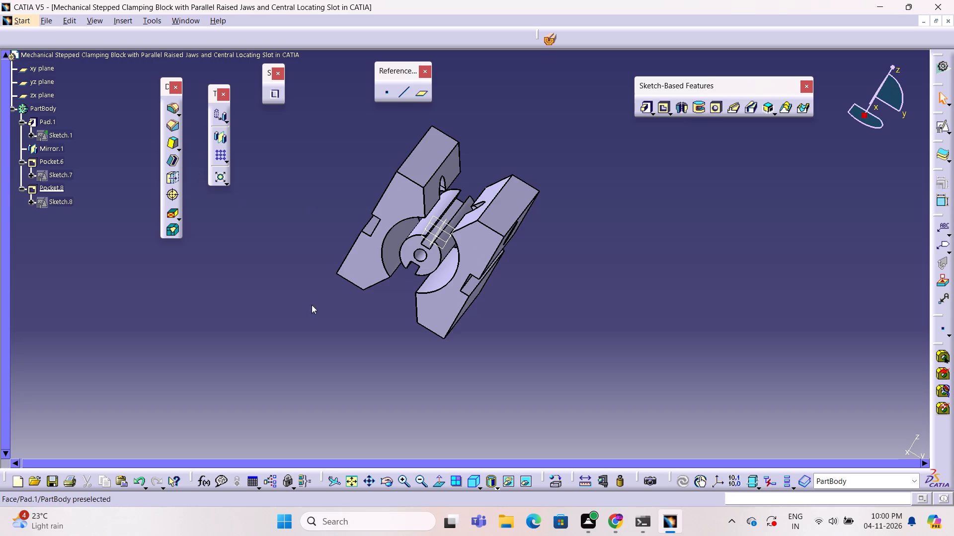
Reopen the ring pocket's sketch, add an outer concentric circle of about 27 mm radius at the origin, and exit the sketch.
{"action": "double_click", "coordinate": [64, 198]}
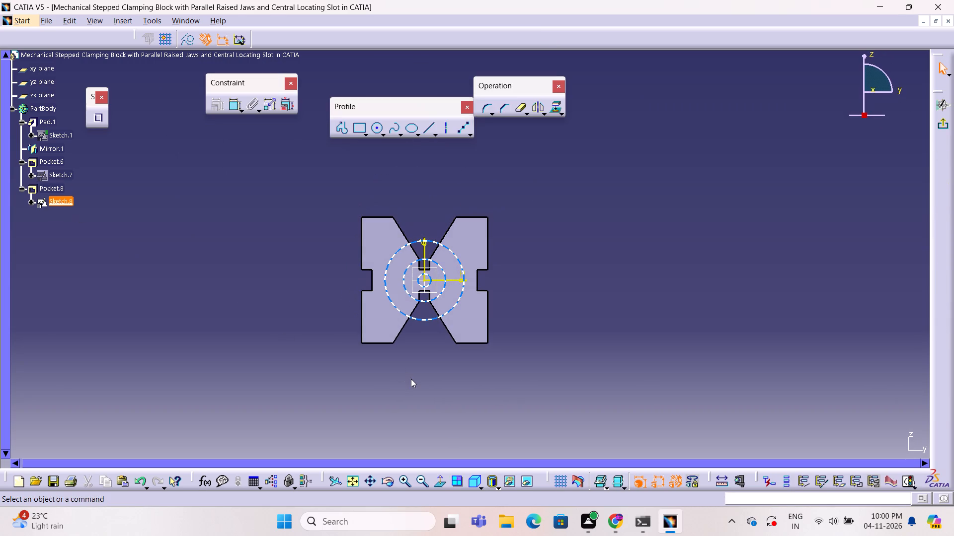
{"action": "middle_click_drag", "start_coordinate": [408, 367], "coordinate": [413, 307], "text": "ctrl"}
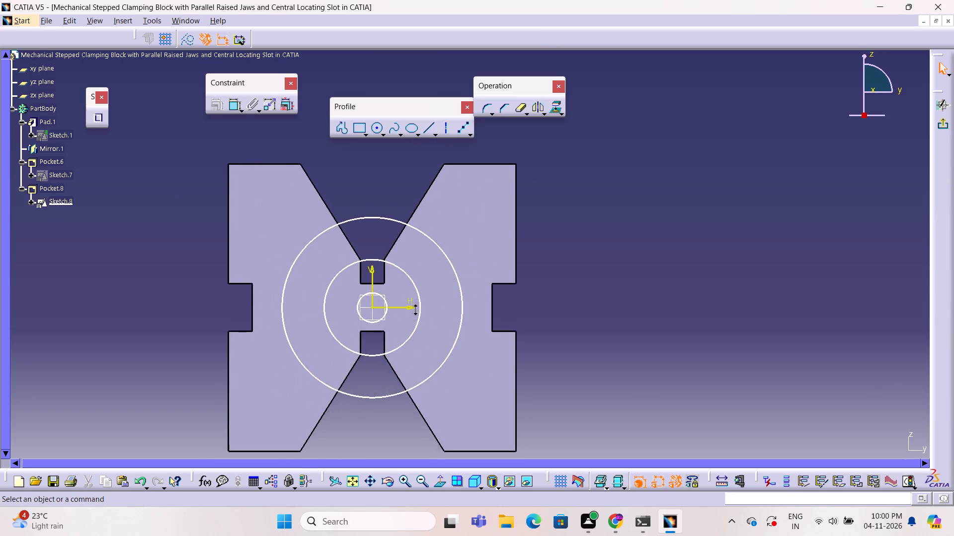
{"action": "middle_click_drag", "start_coordinate": [413, 307], "coordinate": [412, 337], "text": "ctrl"}
{"action": "middle_click_drag", "start_coordinate": [238, 333], "coordinate": [268, 334]}
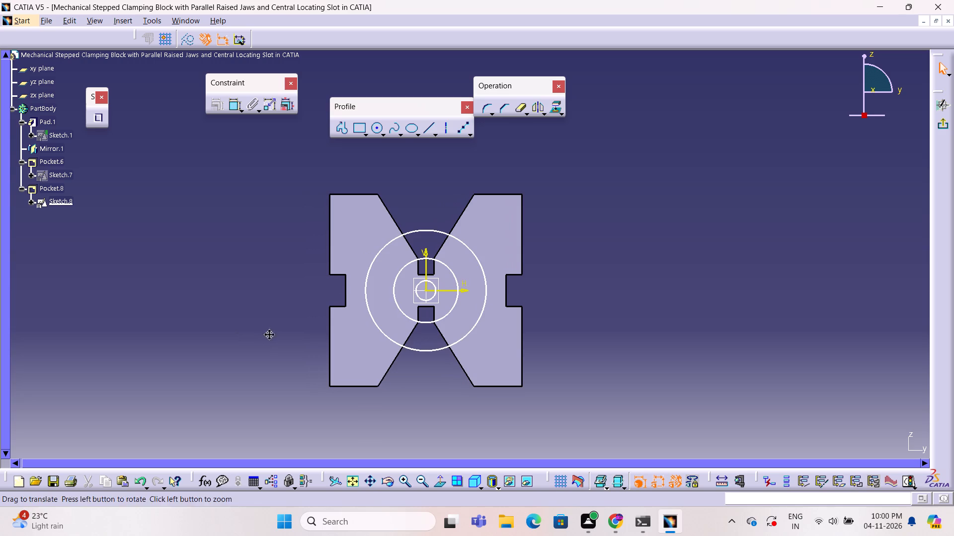
{"action": "middle_click_drag", "start_coordinate": [268, 334], "coordinate": [270, 334]}
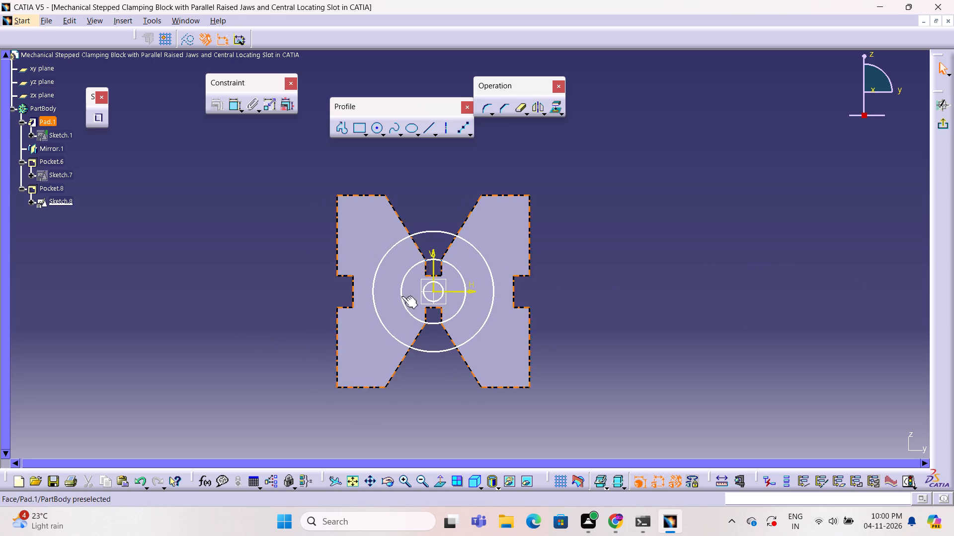
{"action": "left_click", "coordinate": [378, 133]}
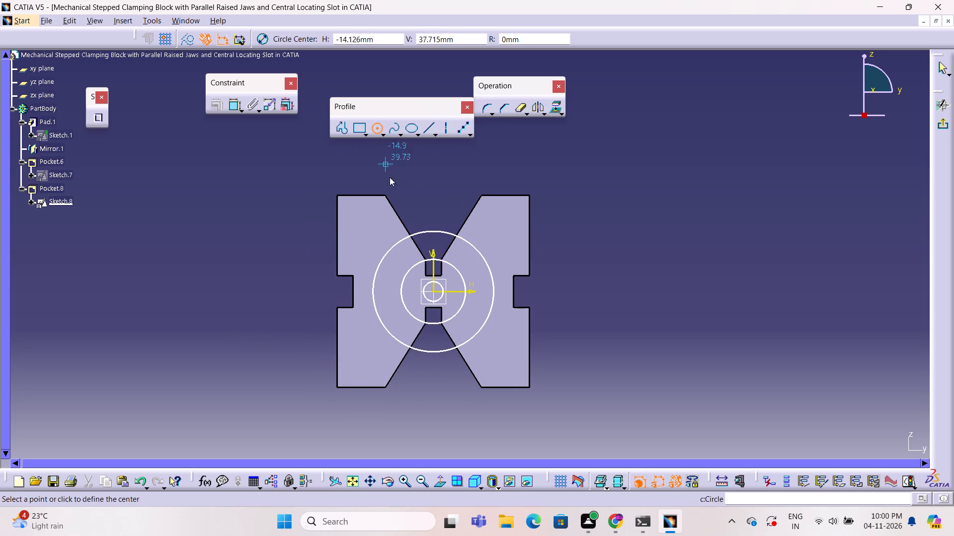
{"action": "left_click", "coordinate": [433, 291]}
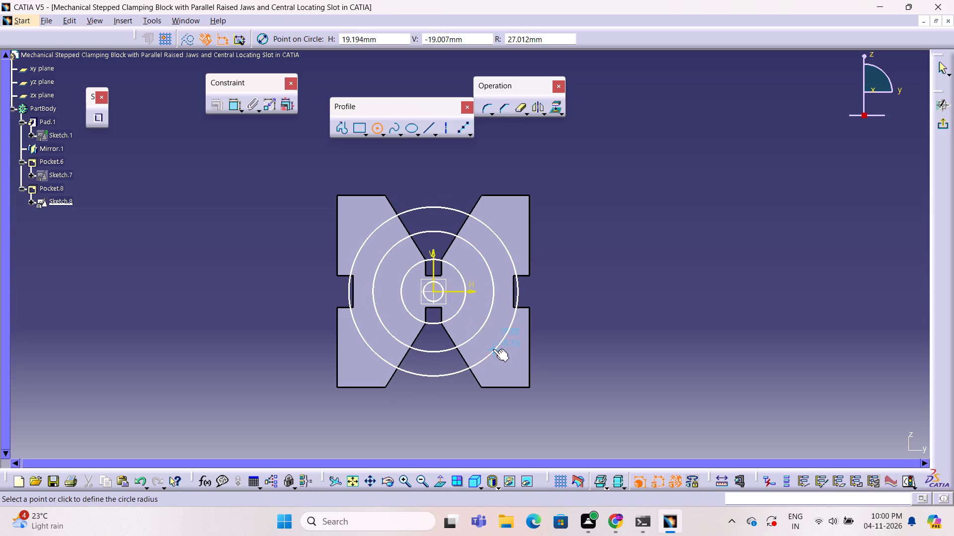
{"action": "left_click", "coordinate": [493, 349]}
{"action": "left_click", "coordinate": [782, 295]}
{"action": "left_click", "coordinate": [943, 122]}
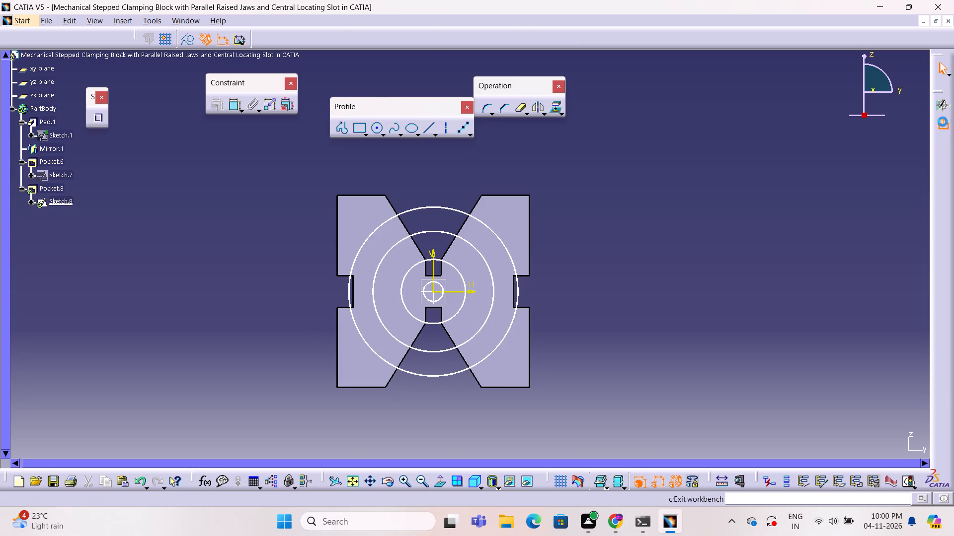
Examine the ring-shaped cuts and the central core from several angles, in isometric view and facing the ring pocket.
{"action": "middle_click_drag", "start_coordinate": [568, 380], "coordinate": [577, 293]}
{"action": "right_click_drag", "start_coordinate": [568, 380], "coordinate": [577, 293]}
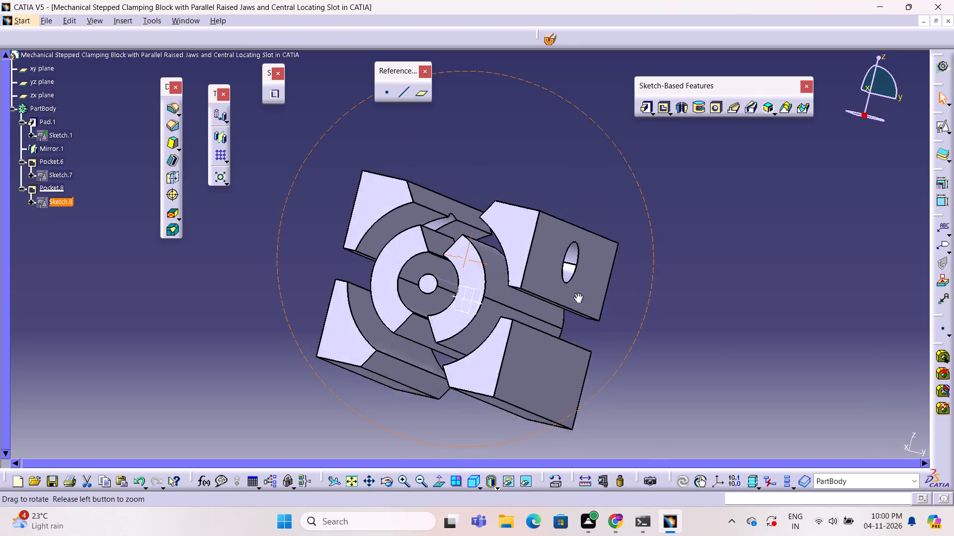
{"action": "middle_click_drag", "start_coordinate": [577, 293], "coordinate": [557, 358]}
{"action": "right_click_drag", "start_coordinate": [577, 293], "coordinate": [557, 358]}
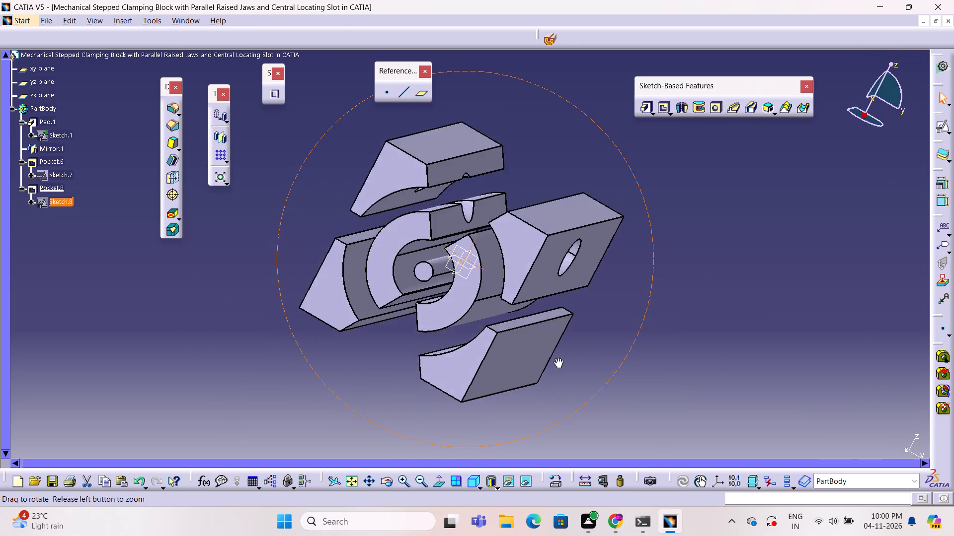
{"action": "middle_click_drag", "start_coordinate": [557, 358], "coordinate": [627, 334]}
{"action": "right_click_drag", "start_coordinate": [557, 358], "coordinate": [627, 334]}
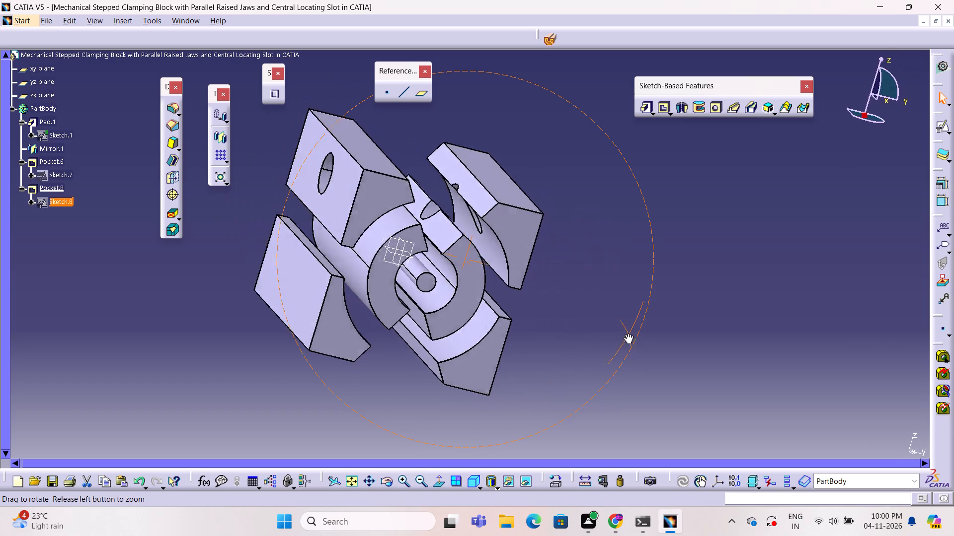
{"action": "right_click_drag", "start_coordinate": [627, 334], "coordinate": [579, 339]}
{"action": "middle_click_drag", "start_coordinate": [627, 334], "coordinate": [579, 339]}
{"action": "right_click_drag", "start_coordinate": [579, 339], "coordinate": [578, 338]}
{"action": "middle_click", "coordinate": [579, 339]}
{"action": "right_click_drag", "start_coordinate": [577, 335], "coordinate": [577, 330]}
{"action": "right_click_drag", "start_coordinate": [578, 329], "coordinate": [581, 323]}
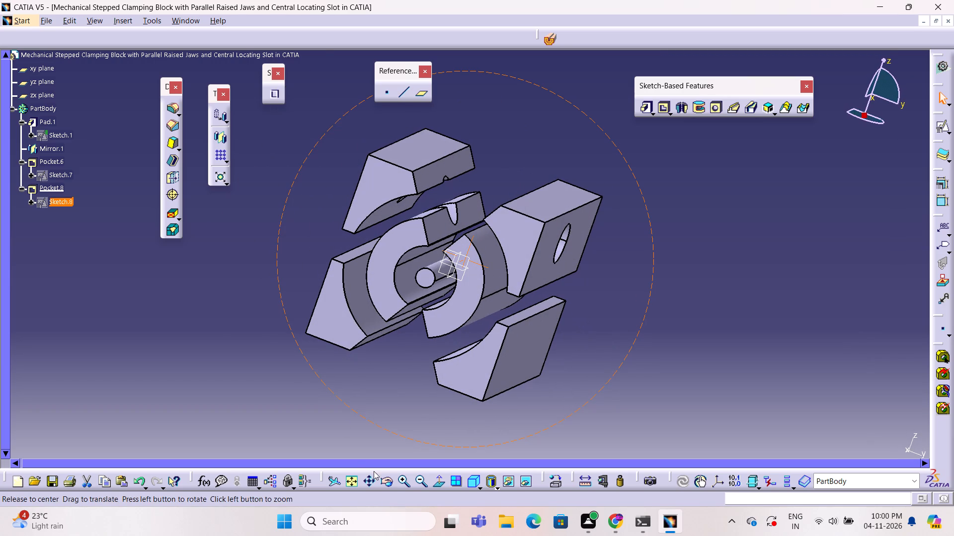
{"action": "left_click", "coordinate": [473, 483]}
{"action": "left_click", "coordinate": [351, 485]}
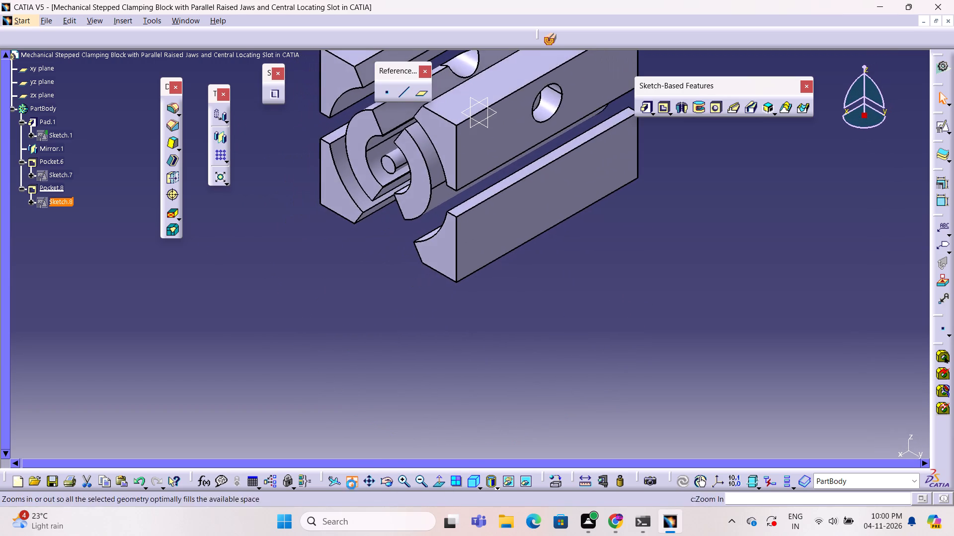
{"action": "double_click", "coordinate": [439, 484]}
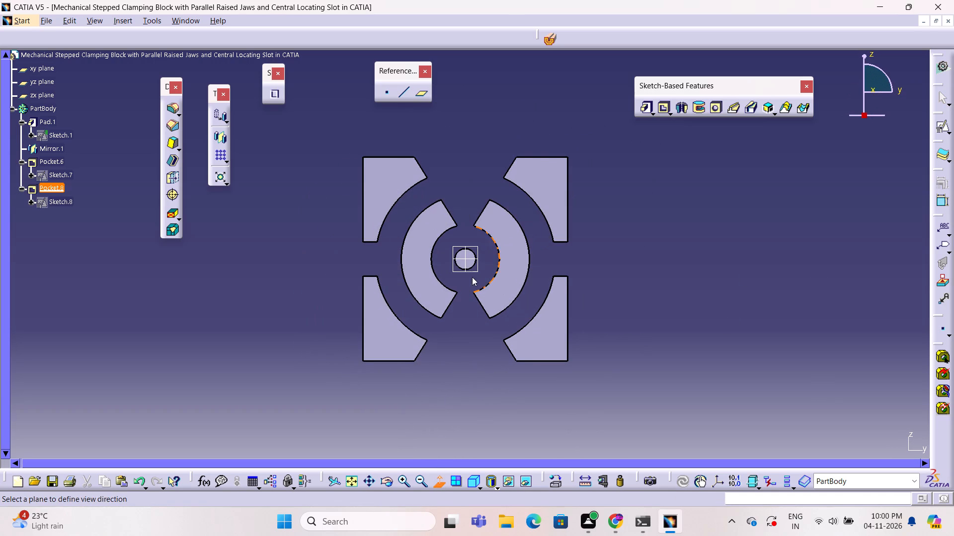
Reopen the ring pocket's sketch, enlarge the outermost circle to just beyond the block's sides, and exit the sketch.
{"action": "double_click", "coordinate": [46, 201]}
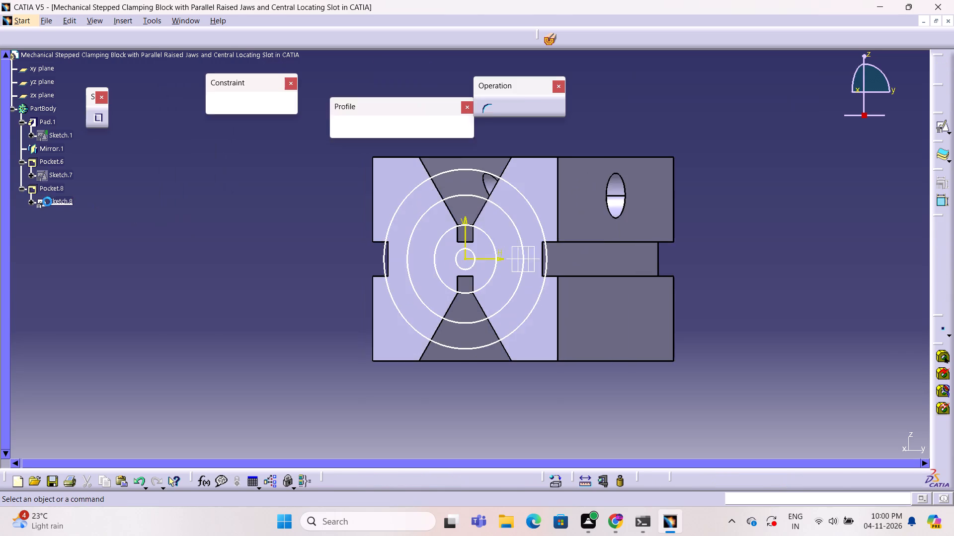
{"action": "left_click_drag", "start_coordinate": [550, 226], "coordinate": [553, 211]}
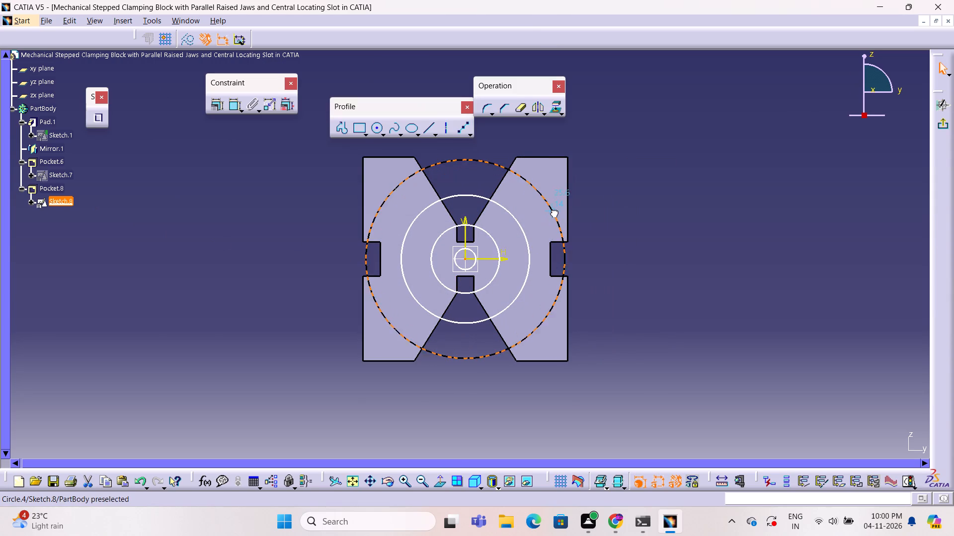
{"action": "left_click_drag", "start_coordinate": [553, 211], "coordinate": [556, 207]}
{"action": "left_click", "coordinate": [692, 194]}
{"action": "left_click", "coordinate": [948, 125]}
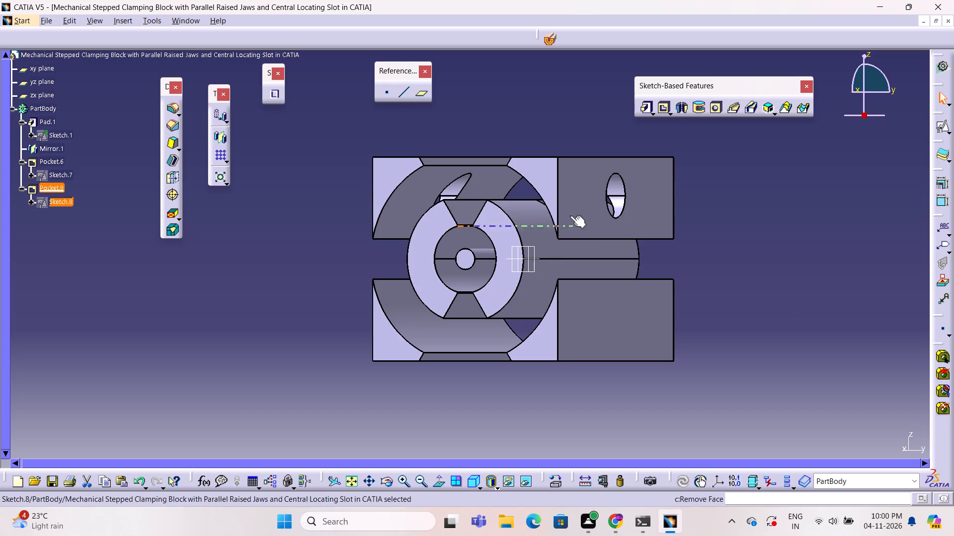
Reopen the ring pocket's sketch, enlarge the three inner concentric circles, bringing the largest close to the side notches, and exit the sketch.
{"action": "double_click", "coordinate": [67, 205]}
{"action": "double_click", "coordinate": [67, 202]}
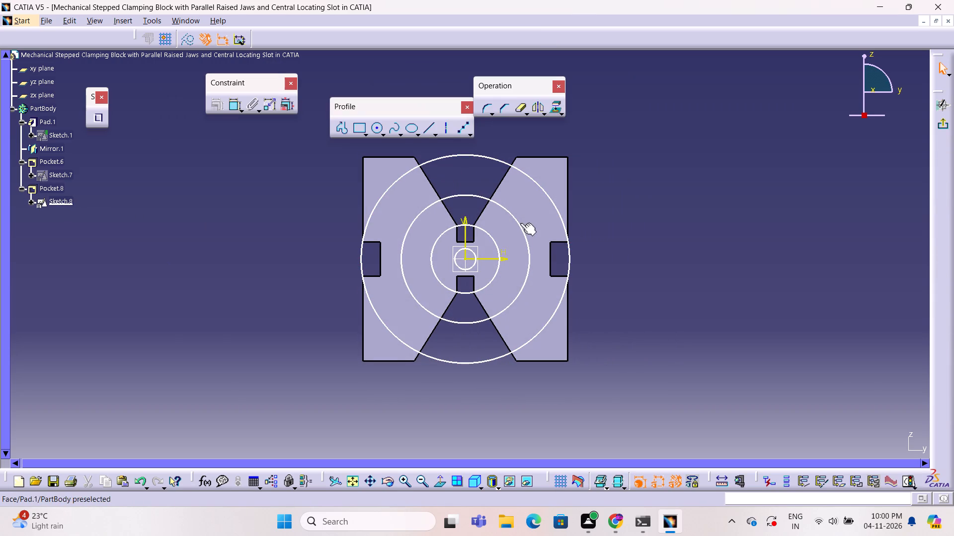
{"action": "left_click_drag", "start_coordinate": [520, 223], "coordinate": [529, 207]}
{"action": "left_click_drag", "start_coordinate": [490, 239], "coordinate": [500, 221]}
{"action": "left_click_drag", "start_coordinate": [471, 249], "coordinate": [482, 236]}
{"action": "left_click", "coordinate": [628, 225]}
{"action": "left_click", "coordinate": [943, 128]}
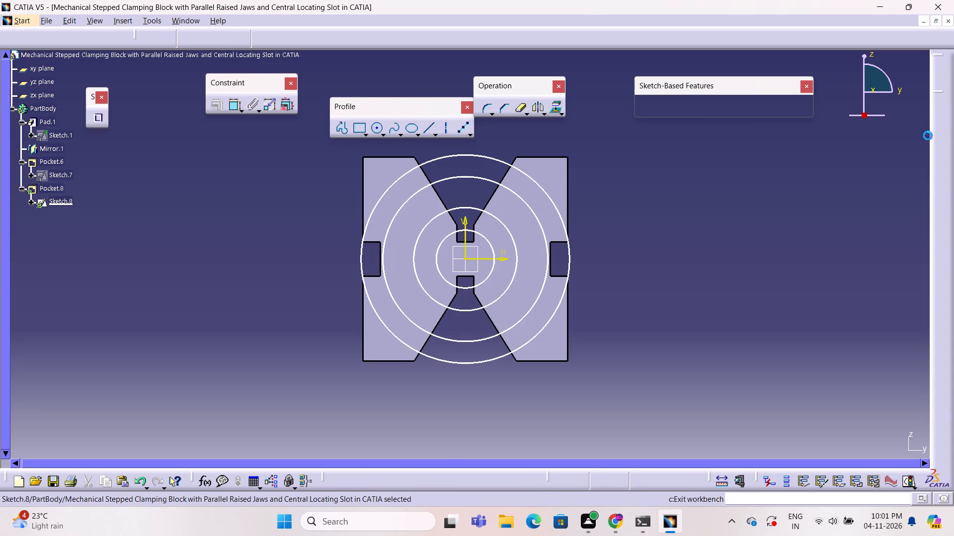
In the ring pocket's sketch, shrink the outermost circle to the block's full width, enlarge the three inner circles slightly, and exit the sketch.
{"action": "middle_click", "coordinate": [276, 283]}
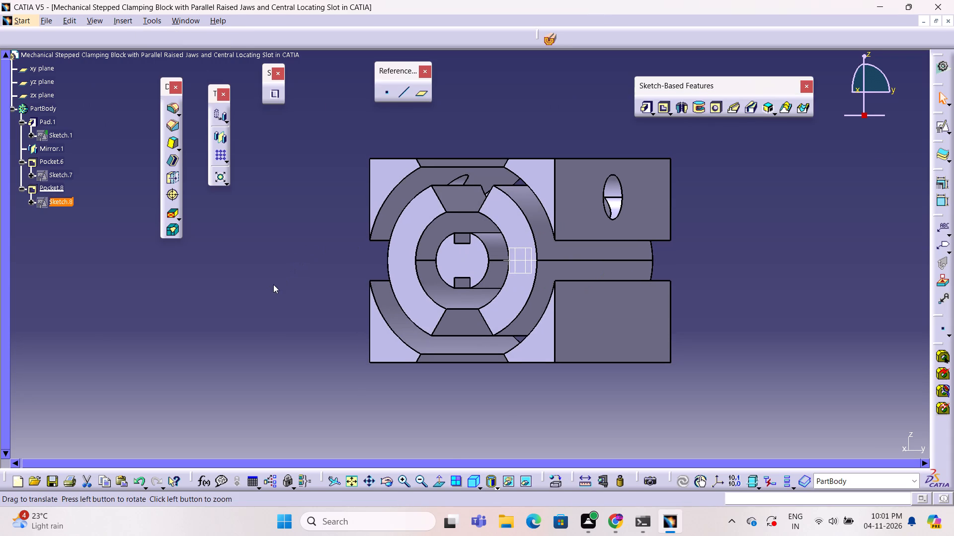
{"action": "middle_click_drag", "start_coordinate": [270, 278], "coordinate": [355, 290], "text": "ctrl"}
{"action": "right_click_drag", "start_coordinate": [270, 278], "coordinate": [355, 290], "text": "ctrl"}
{"action": "right_click", "coordinate": [355, 290], "text": "ctrl"}
{"action": "right_click", "coordinate": [355, 290], "text": "ctrl"}
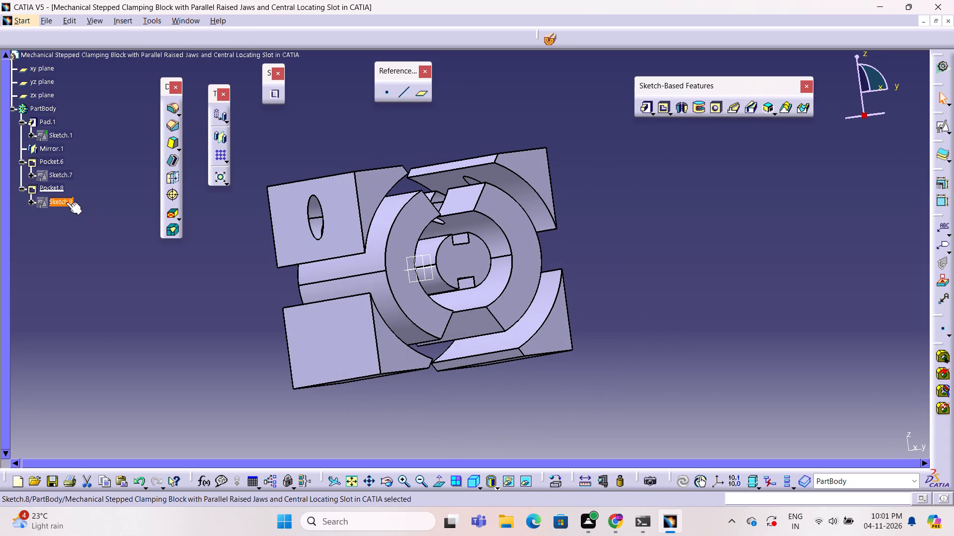
{"action": "double_click", "coordinate": [66, 202]}
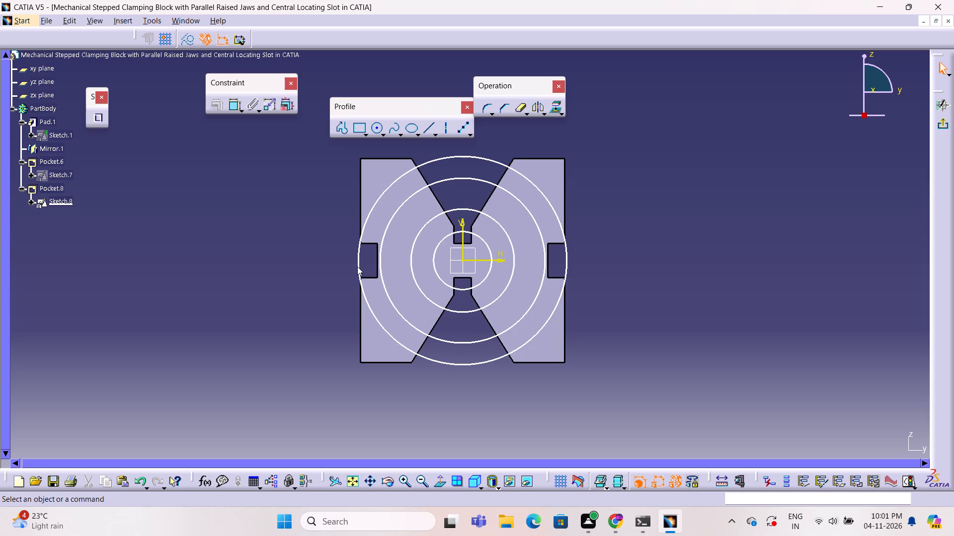
{"action": "left_click", "coordinate": [358, 267]}
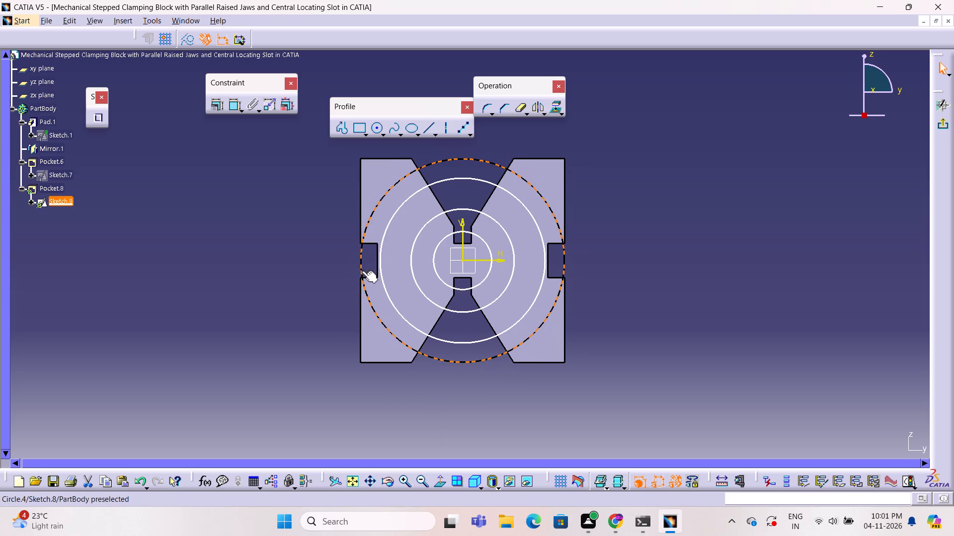
{"action": "left_click_drag", "start_coordinate": [539, 230], "coordinate": [544, 240]}
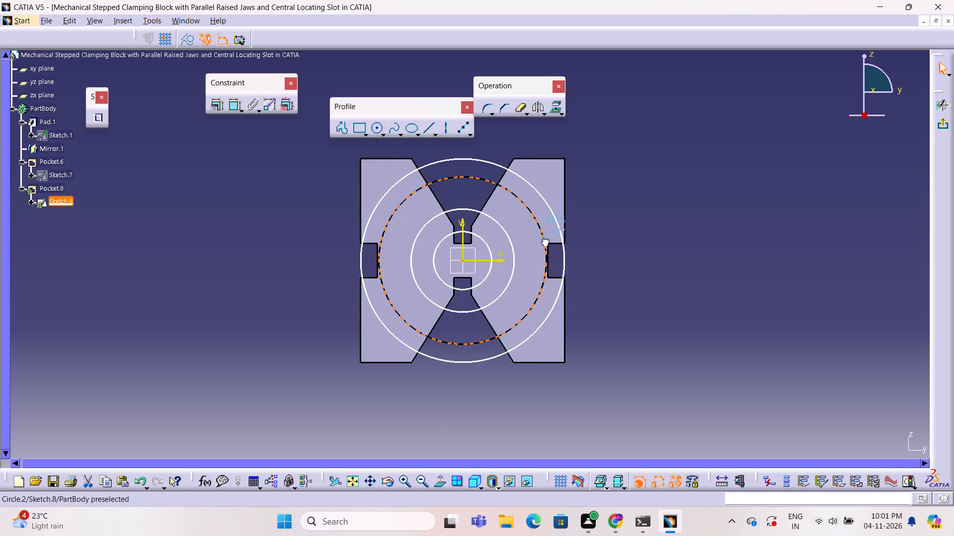
{"action": "left_click_drag", "start_coordinate": [544, 240], "coordinate": [545, 241]}
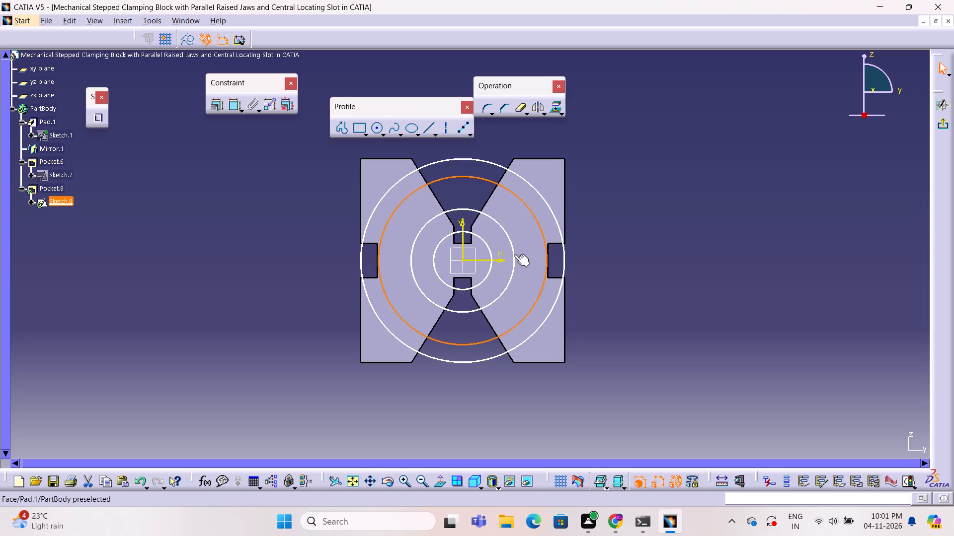
{"action": "left_click_drag", "start_coordinate": [514, 254], "coordinate": [524, 247]}
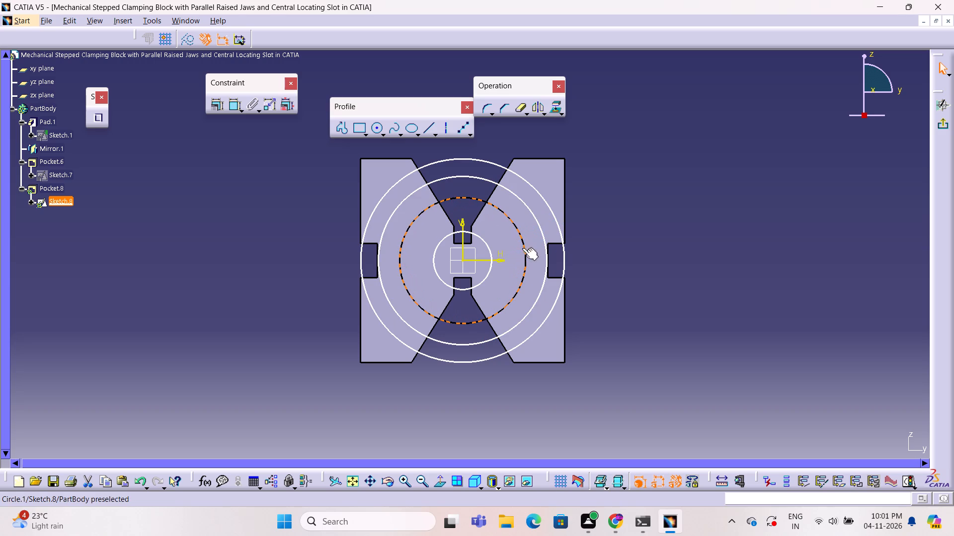
{"action": "left_click_drag", "start_coordinate": [488, 250], "coordinate": [495, 247]}
{"action": "left_click", "coordinate": [943, 126]}
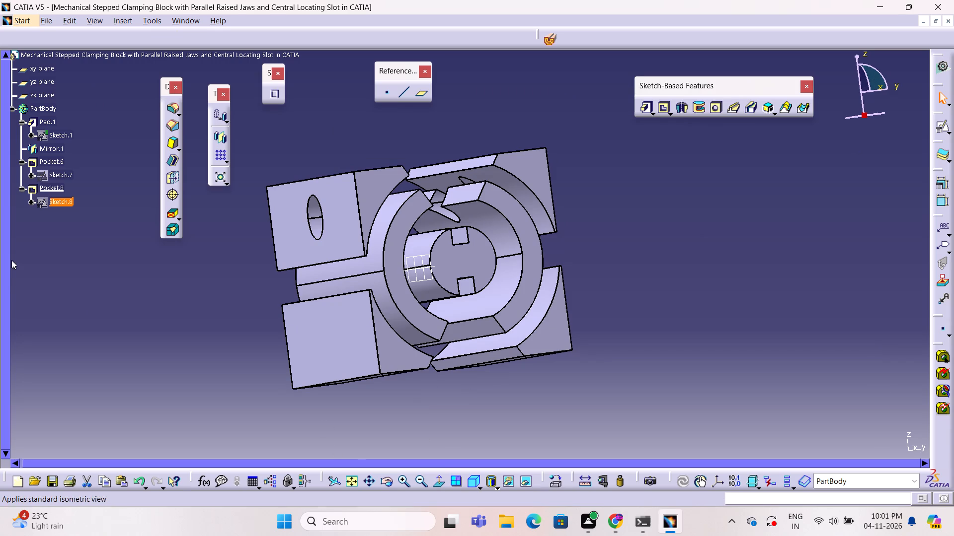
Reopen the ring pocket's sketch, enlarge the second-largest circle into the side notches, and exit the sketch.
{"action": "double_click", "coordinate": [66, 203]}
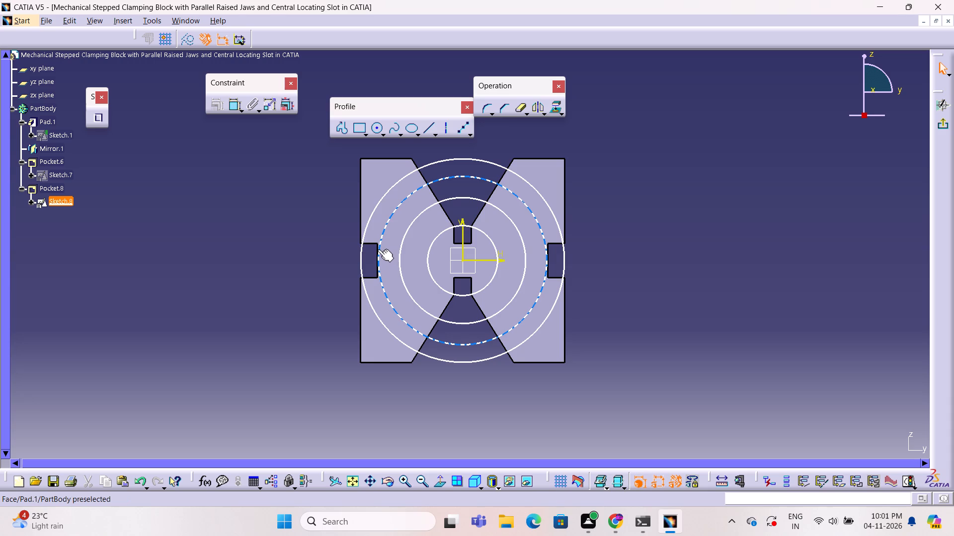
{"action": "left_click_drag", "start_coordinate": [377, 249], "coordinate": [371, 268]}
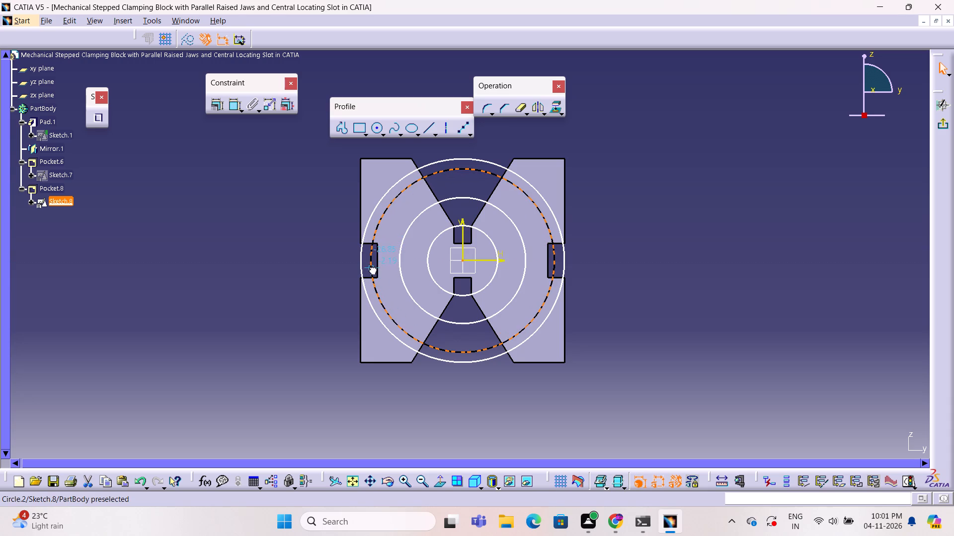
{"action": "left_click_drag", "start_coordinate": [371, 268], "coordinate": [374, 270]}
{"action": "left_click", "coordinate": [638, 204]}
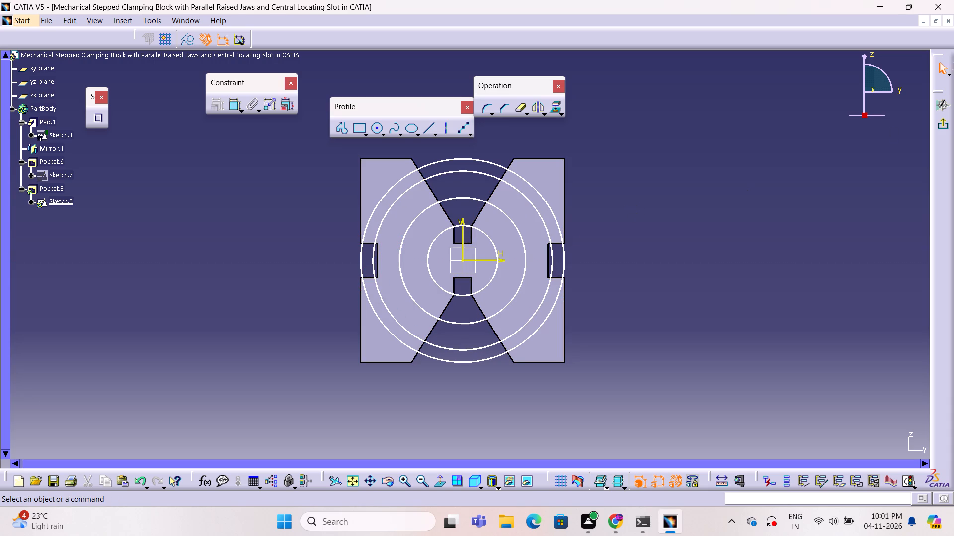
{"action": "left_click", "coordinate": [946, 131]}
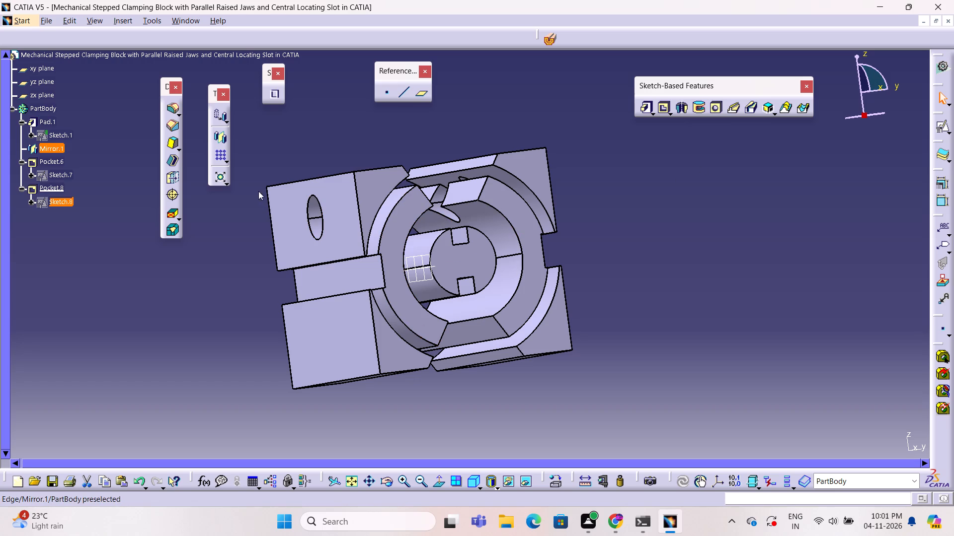
In the ring pocket's sketch, shrink the second- and third-largest circles so the four concentric circles are more evenly spaced, and exit the sketch.
{"action": "double_click", "coordinate": [56, 200]}
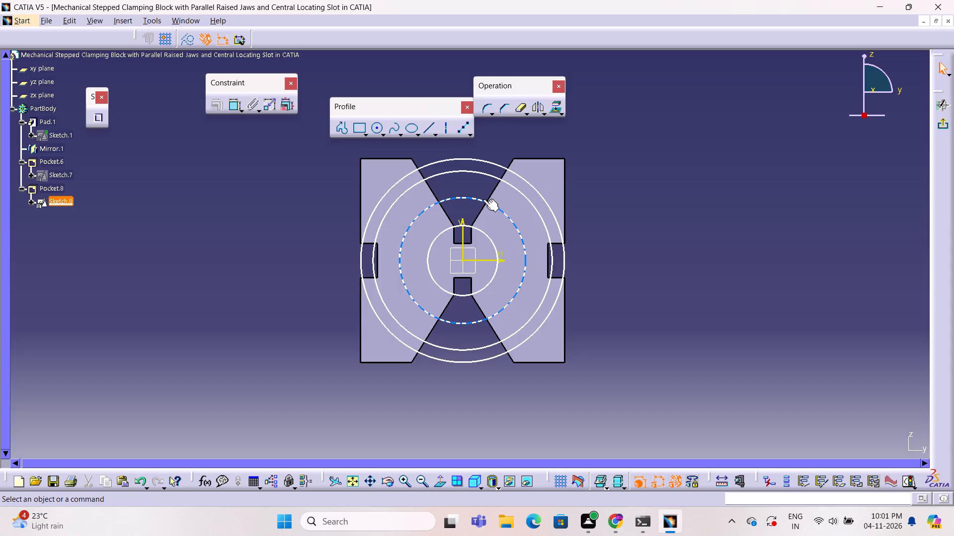
{"action": "left_click", "coordinate": [481, 200]}
{"action": "left_click_drag", "start_coordinate": [718, 181], "coordinate": [721, 186]}
{"action": "left_click_drag", "start_coordinate": [530, 200], "coordinate": [521, 209]}
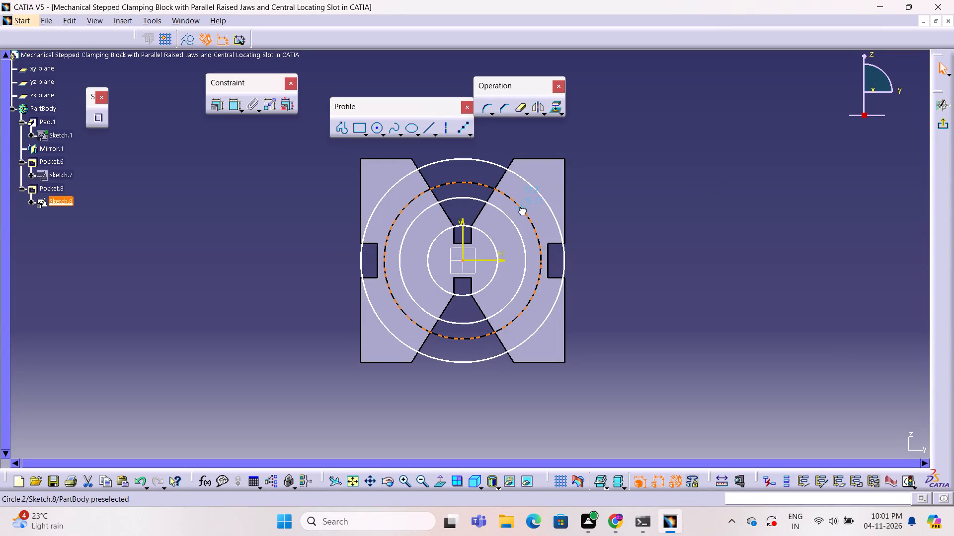
{"action": "left_click_drag", "start_coordinate": [521, 209], "coordinate": [523, 212]}
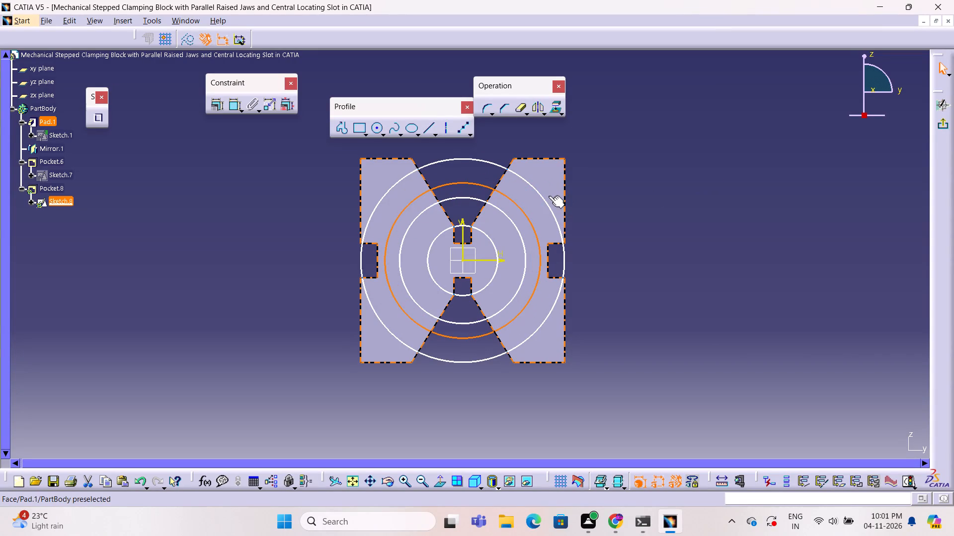
{"action": "left_click", "coordinate": [613, 201]}
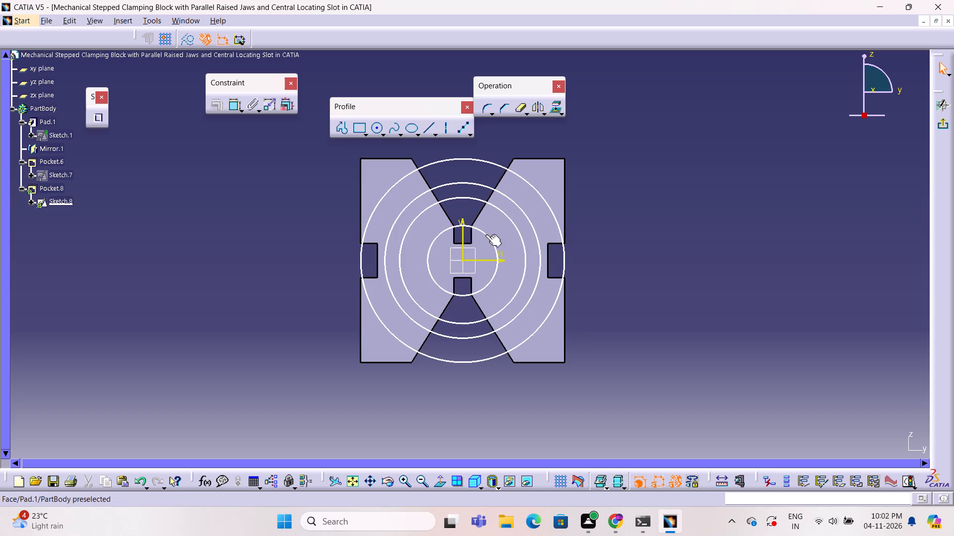
{"action": "left_click_drag", "start_coordinate": [485, 234], "coordinate": [492, 234]}
{"action": "double_click", "coordinate": [635, 187]}
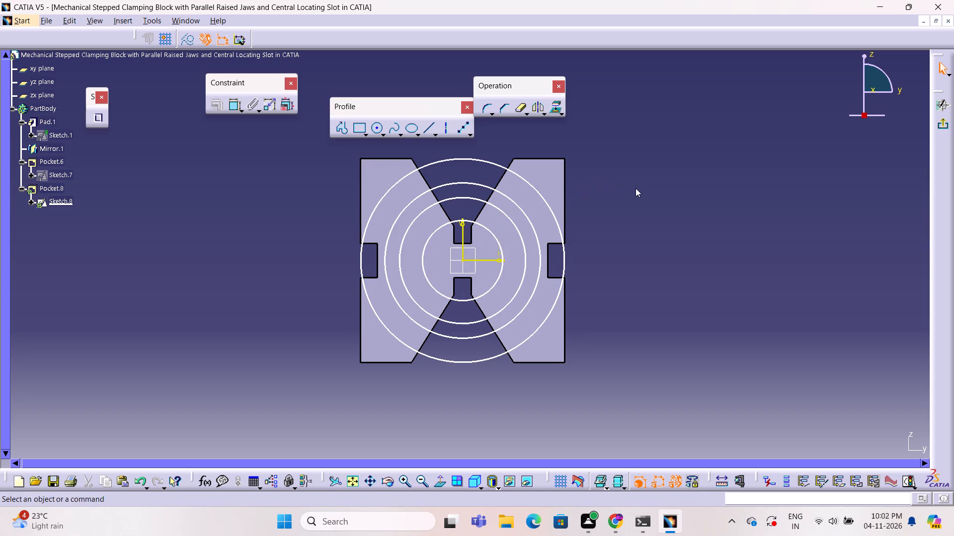
{"action": "left_click_drag", "start_coordinate": [494, 234], "coordinate": [491, 241]}
{"action": "left_click", "coordinate": [623, 217]}
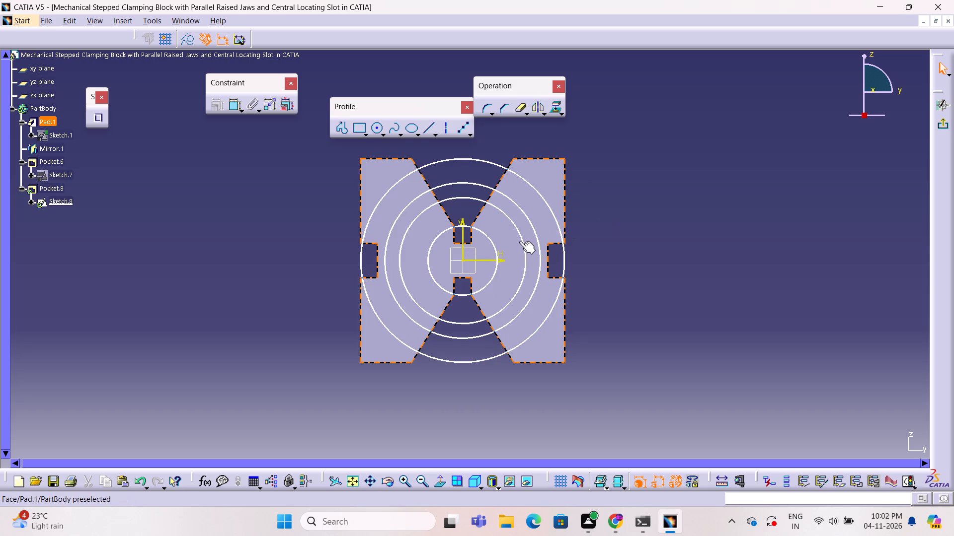
{"action": "left_click_drag", "start_coordinate": [522, 241], "coordinate": [515, 243]}
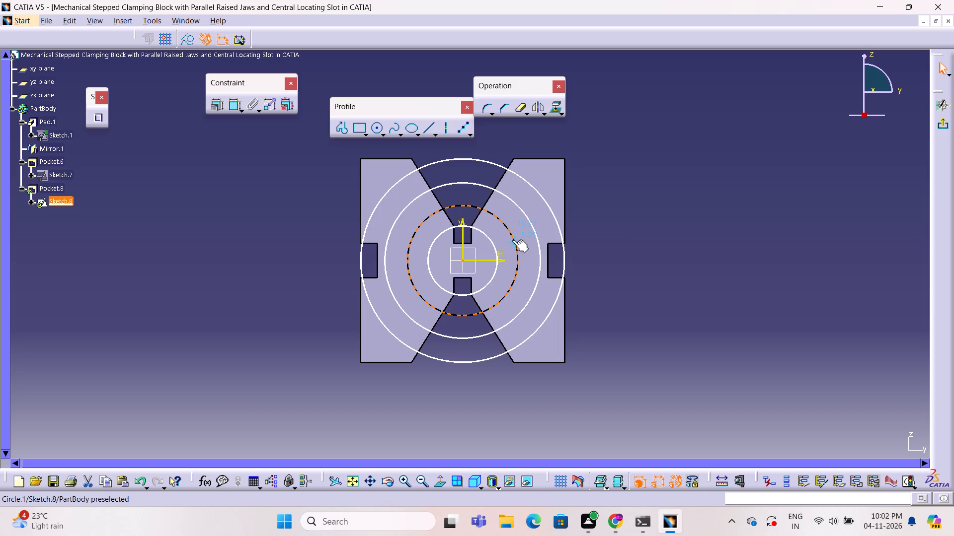
{"action": "left_click", "coordinate": [226, 249]}
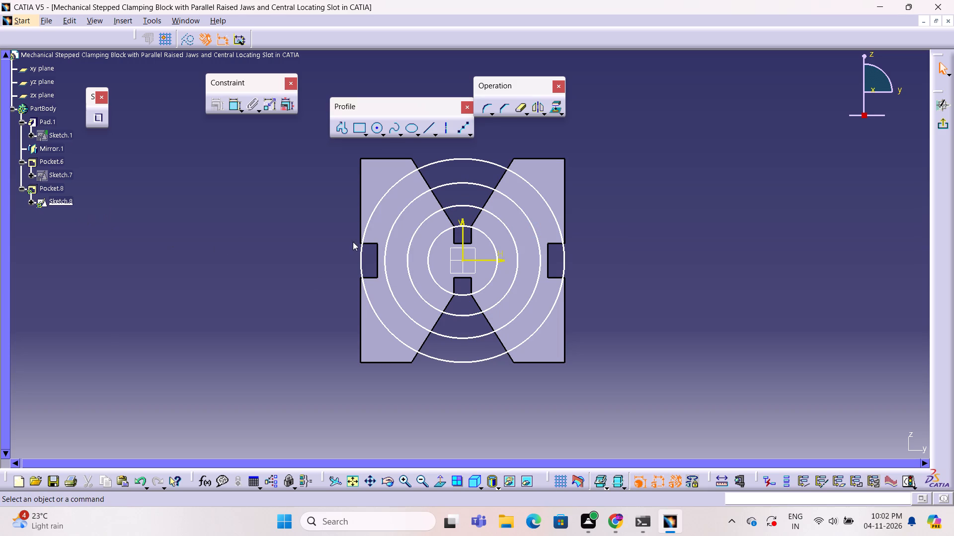
{"action": "left_click", "coordinate": [939, 128]}
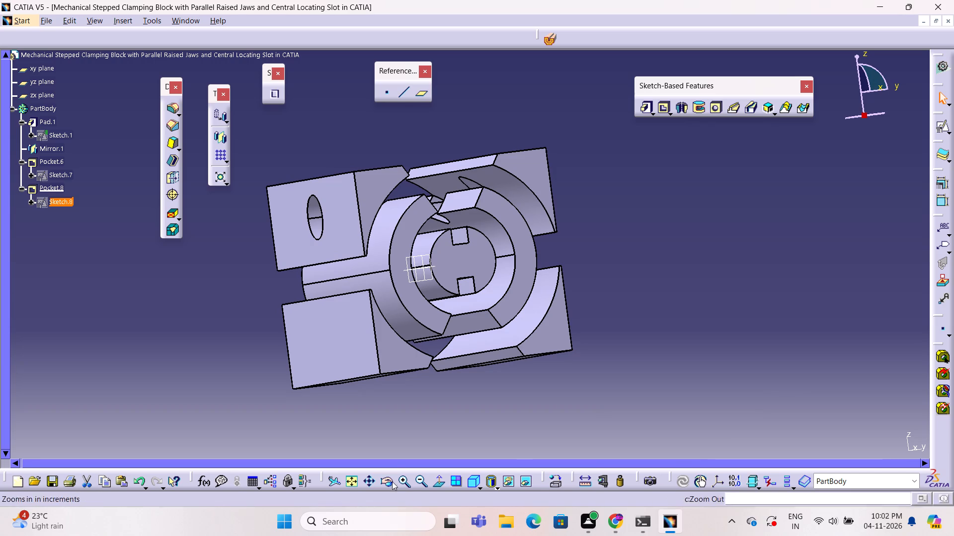
Reopen the ring pocket's sketch and delete the innermost concentric circle.
{"action": "double_click", "coordinate": [64, 199]}
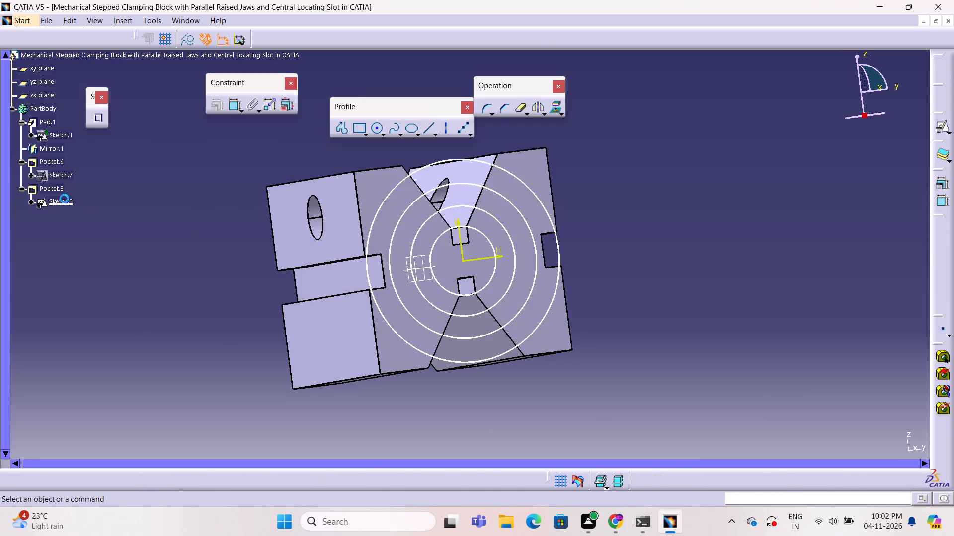
{"action": "left_click", "coordinate": [491, 247]}
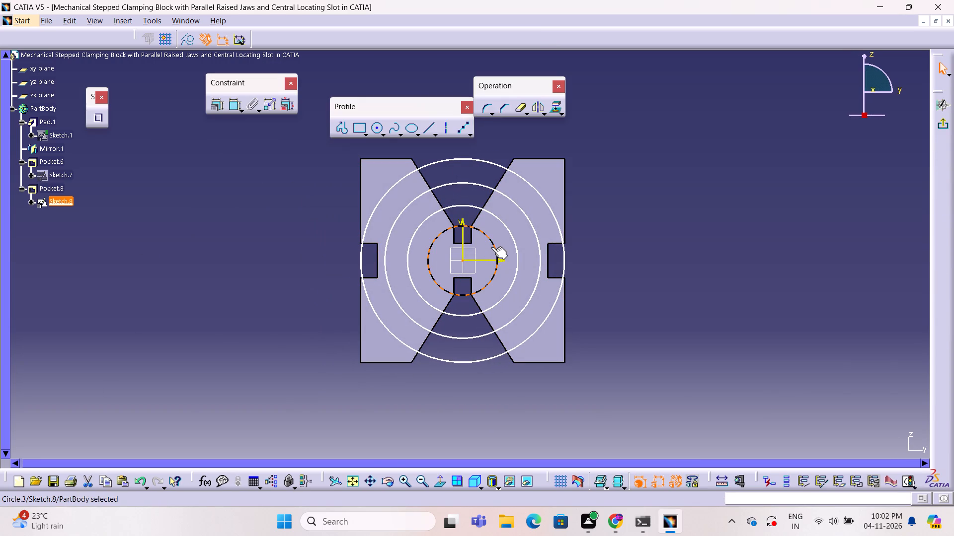
{"action": "key", "text": "Delete"}
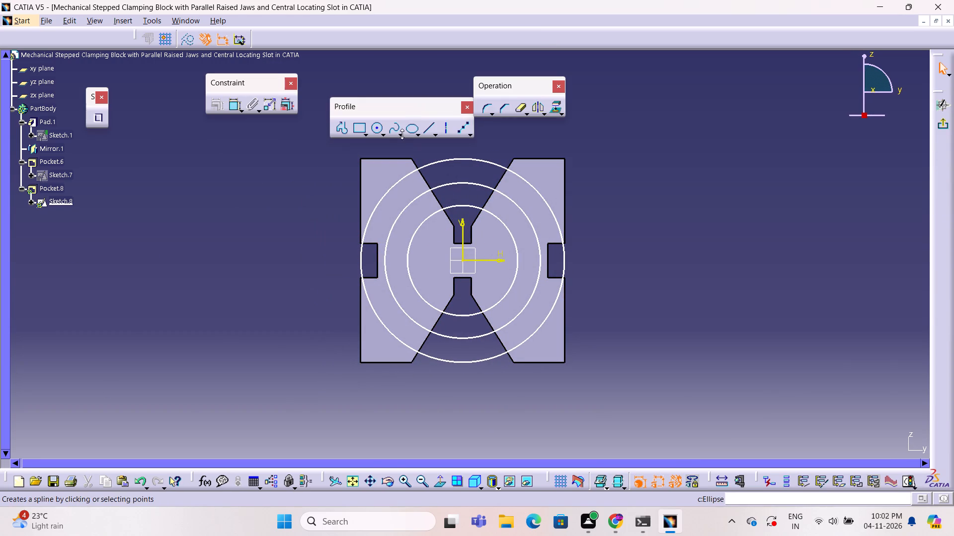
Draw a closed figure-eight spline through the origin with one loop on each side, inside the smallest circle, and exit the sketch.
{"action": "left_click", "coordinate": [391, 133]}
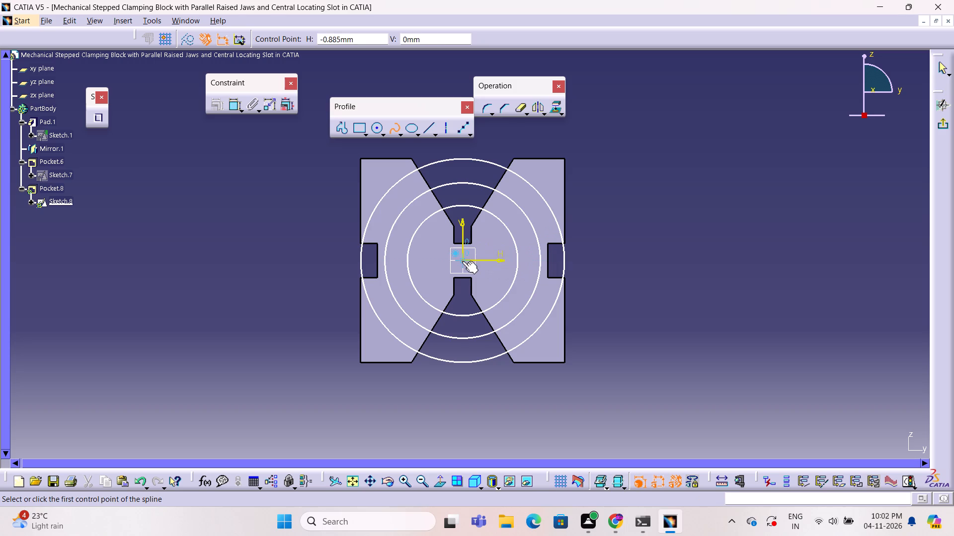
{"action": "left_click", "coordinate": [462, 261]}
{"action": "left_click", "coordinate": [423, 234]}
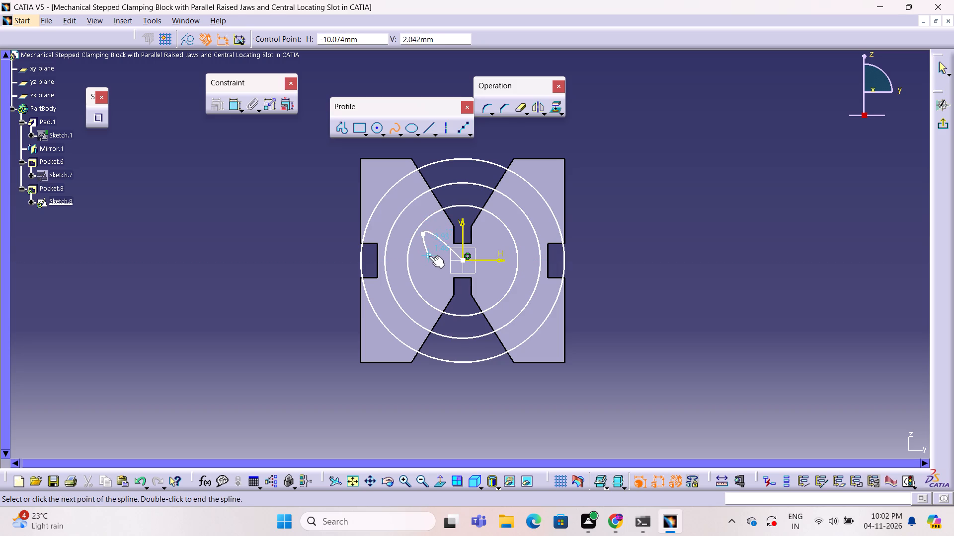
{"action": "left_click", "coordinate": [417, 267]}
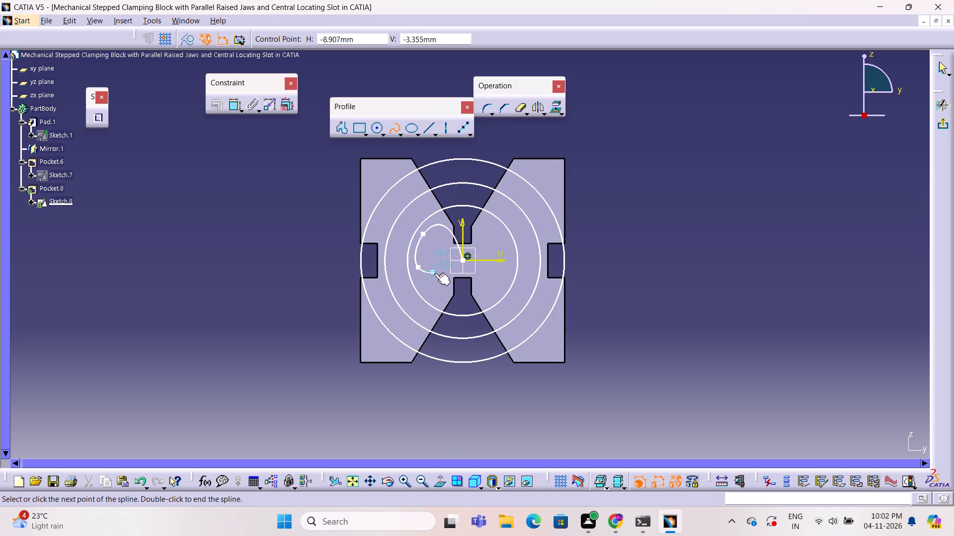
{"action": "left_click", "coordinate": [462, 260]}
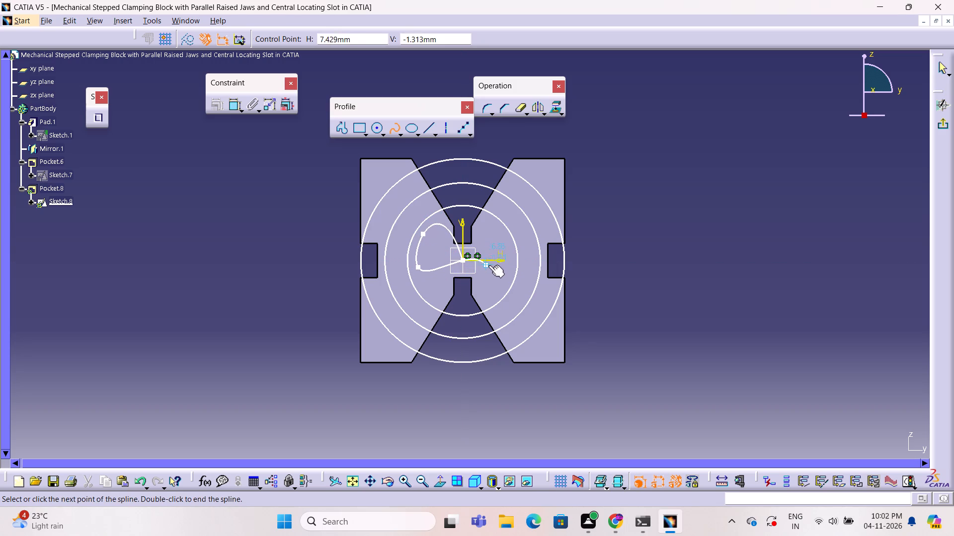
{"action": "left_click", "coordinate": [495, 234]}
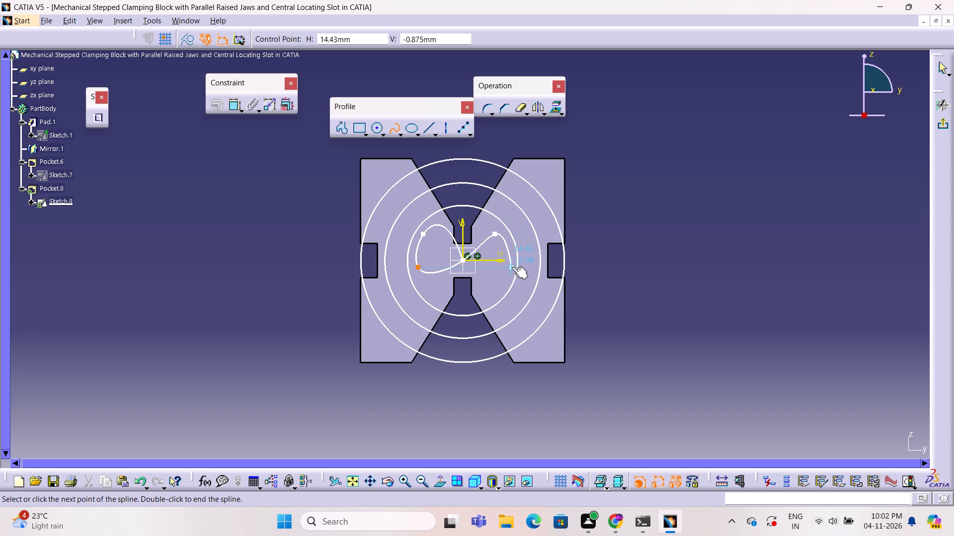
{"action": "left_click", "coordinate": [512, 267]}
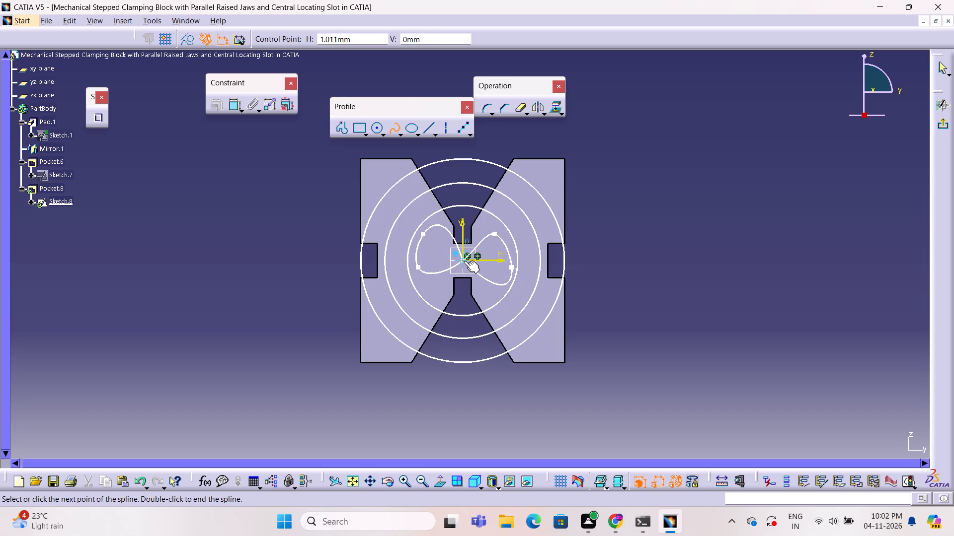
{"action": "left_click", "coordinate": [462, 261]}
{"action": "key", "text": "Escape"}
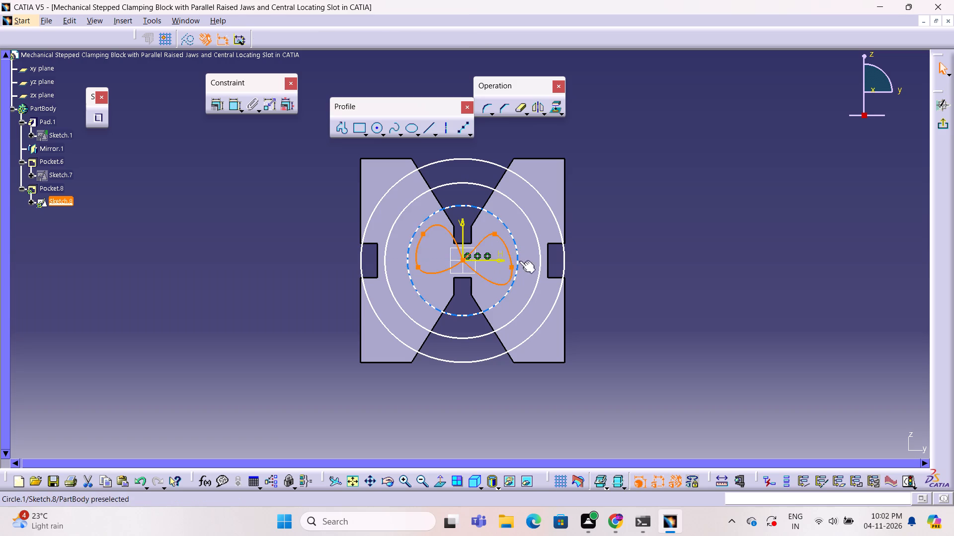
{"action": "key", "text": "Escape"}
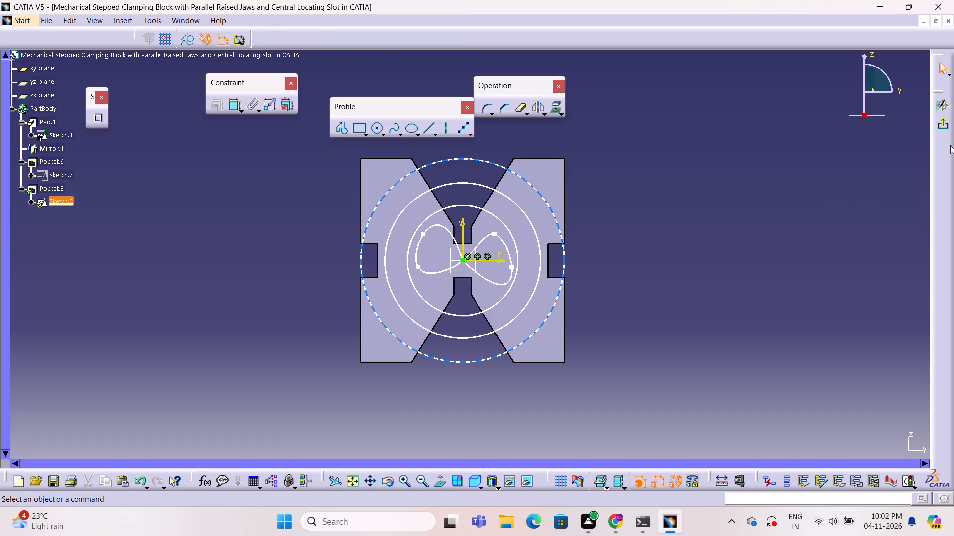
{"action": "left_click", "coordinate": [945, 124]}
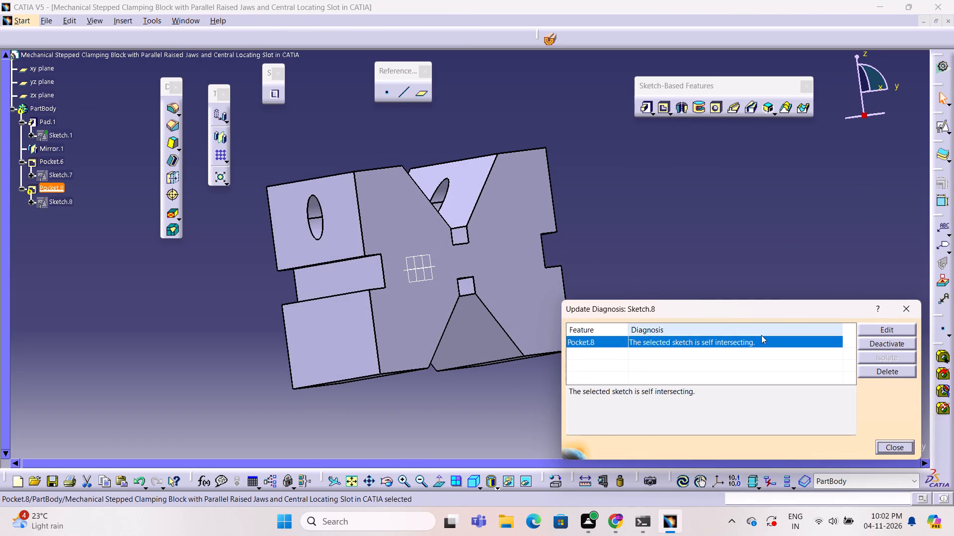
Delete the ring pocket while keeping its sketch of concentric circles and spline.
{"action": "left_click", "coordinate": [900, 375]}
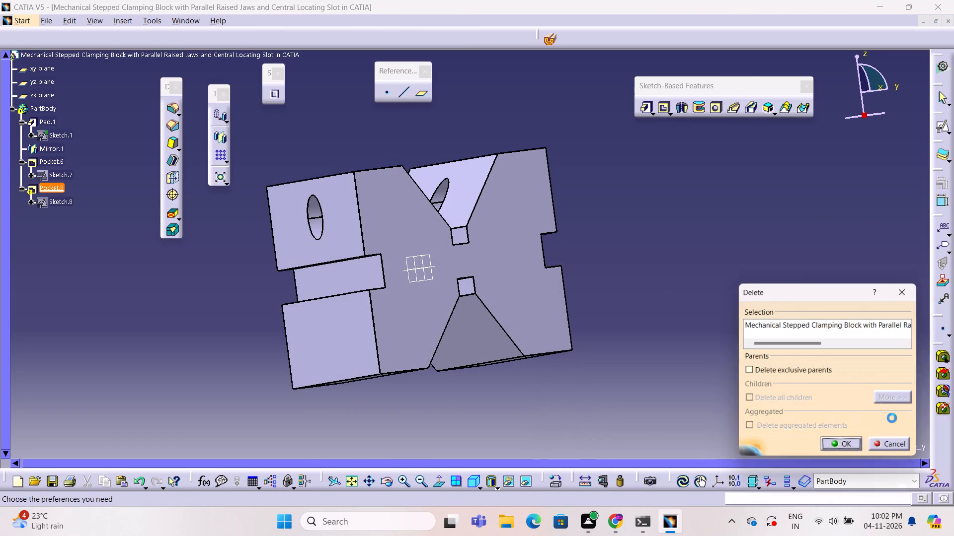
{"action": "left_click", "coordinate": [857, 446]}
{"action": "left_click", "coordinate": [630, 363]}
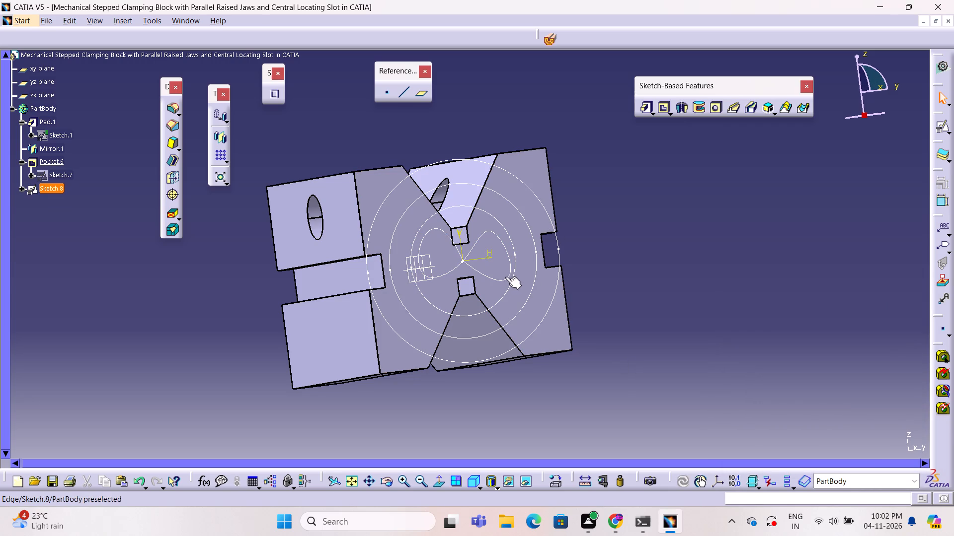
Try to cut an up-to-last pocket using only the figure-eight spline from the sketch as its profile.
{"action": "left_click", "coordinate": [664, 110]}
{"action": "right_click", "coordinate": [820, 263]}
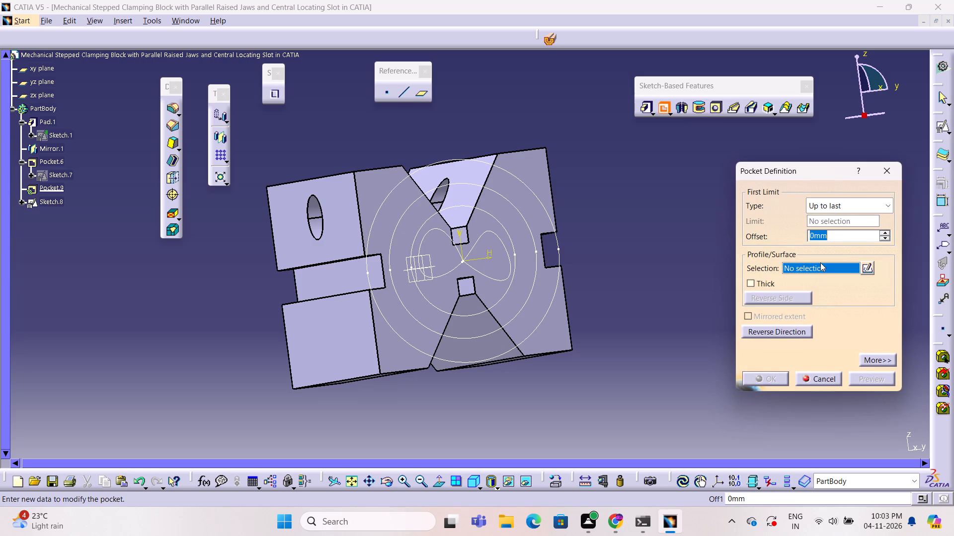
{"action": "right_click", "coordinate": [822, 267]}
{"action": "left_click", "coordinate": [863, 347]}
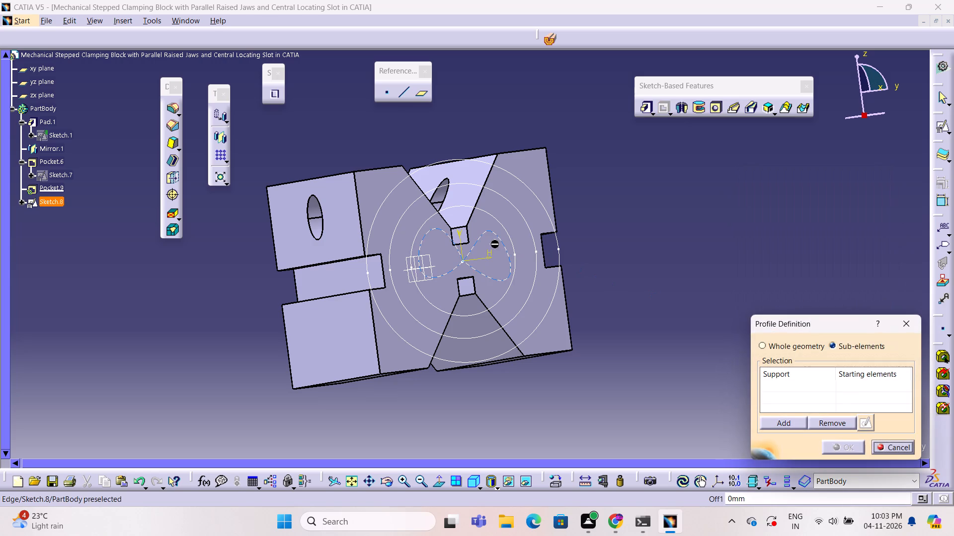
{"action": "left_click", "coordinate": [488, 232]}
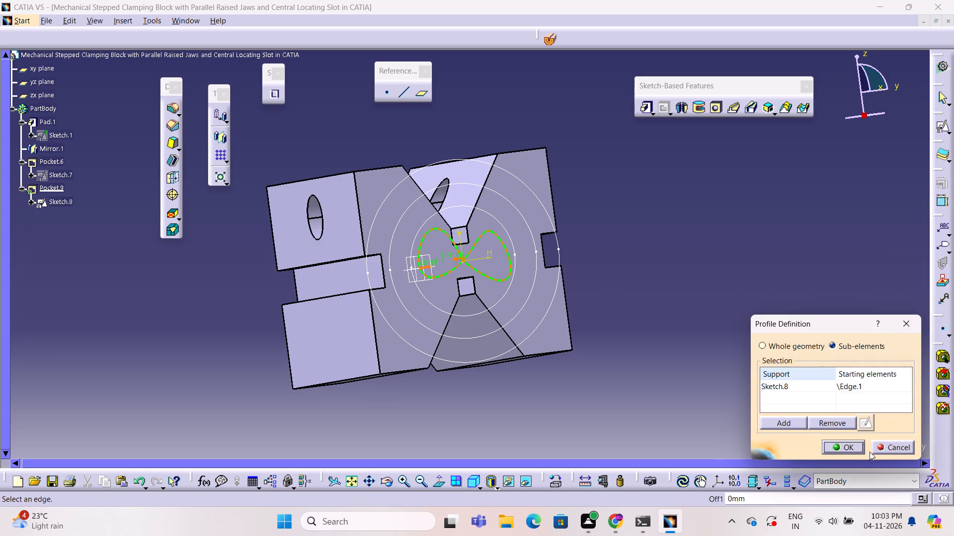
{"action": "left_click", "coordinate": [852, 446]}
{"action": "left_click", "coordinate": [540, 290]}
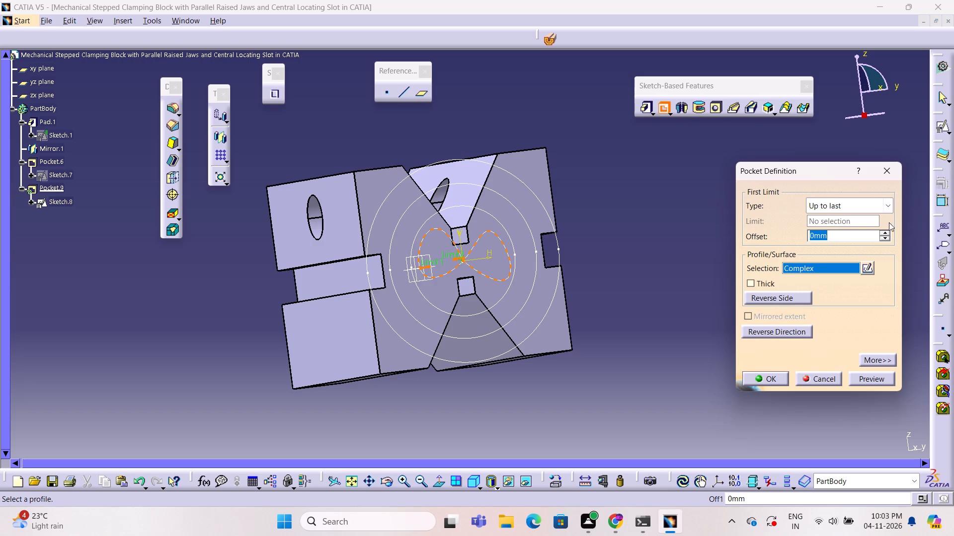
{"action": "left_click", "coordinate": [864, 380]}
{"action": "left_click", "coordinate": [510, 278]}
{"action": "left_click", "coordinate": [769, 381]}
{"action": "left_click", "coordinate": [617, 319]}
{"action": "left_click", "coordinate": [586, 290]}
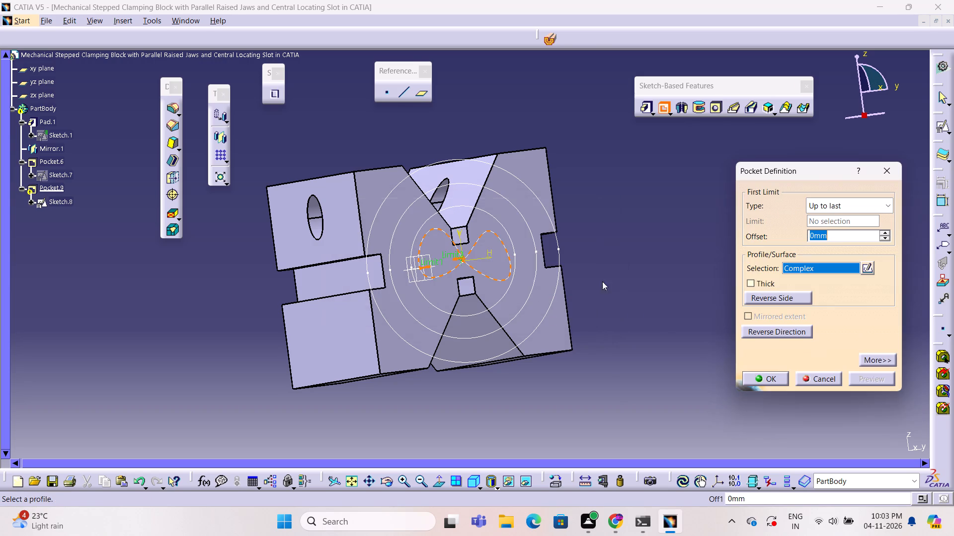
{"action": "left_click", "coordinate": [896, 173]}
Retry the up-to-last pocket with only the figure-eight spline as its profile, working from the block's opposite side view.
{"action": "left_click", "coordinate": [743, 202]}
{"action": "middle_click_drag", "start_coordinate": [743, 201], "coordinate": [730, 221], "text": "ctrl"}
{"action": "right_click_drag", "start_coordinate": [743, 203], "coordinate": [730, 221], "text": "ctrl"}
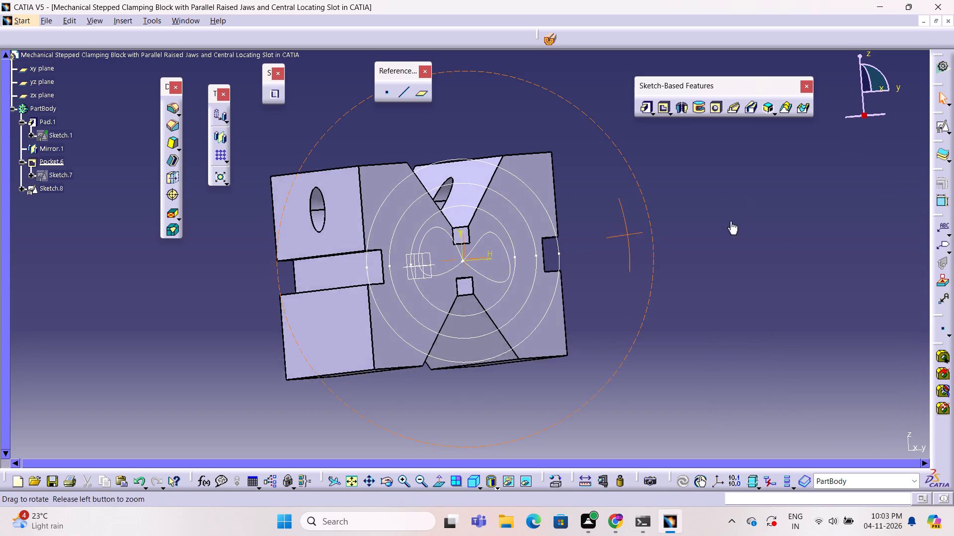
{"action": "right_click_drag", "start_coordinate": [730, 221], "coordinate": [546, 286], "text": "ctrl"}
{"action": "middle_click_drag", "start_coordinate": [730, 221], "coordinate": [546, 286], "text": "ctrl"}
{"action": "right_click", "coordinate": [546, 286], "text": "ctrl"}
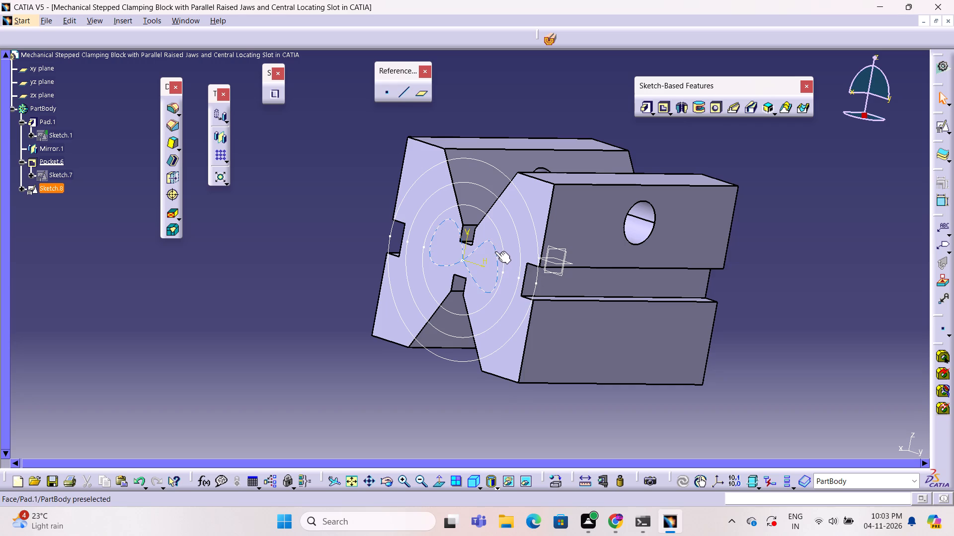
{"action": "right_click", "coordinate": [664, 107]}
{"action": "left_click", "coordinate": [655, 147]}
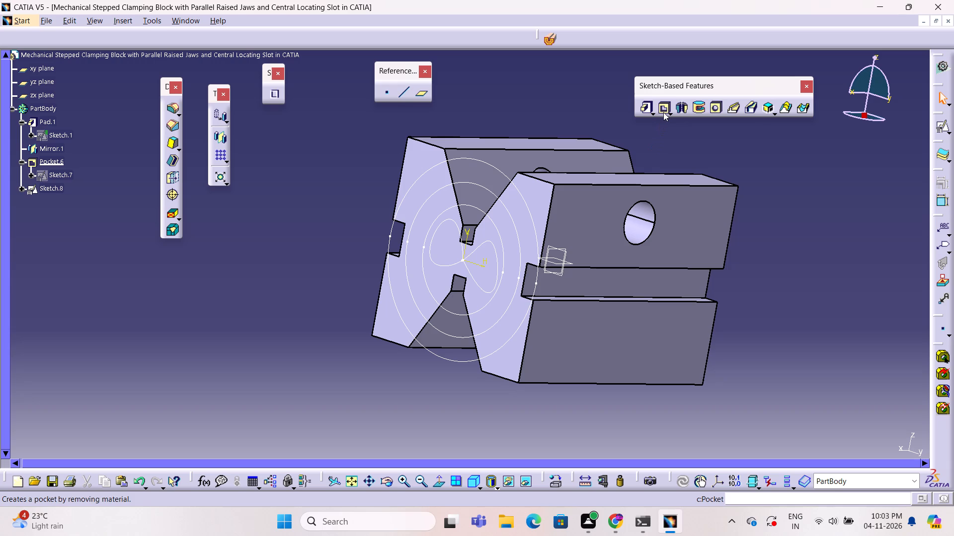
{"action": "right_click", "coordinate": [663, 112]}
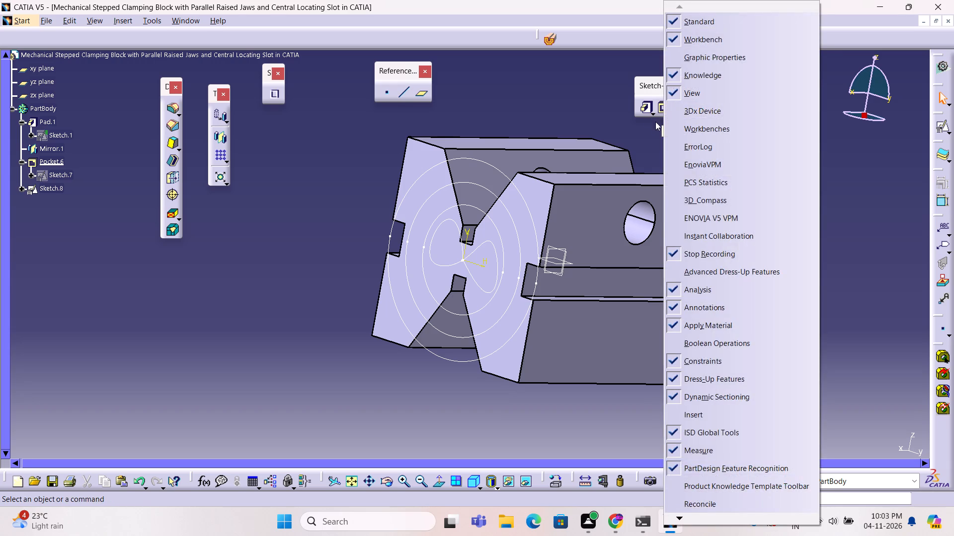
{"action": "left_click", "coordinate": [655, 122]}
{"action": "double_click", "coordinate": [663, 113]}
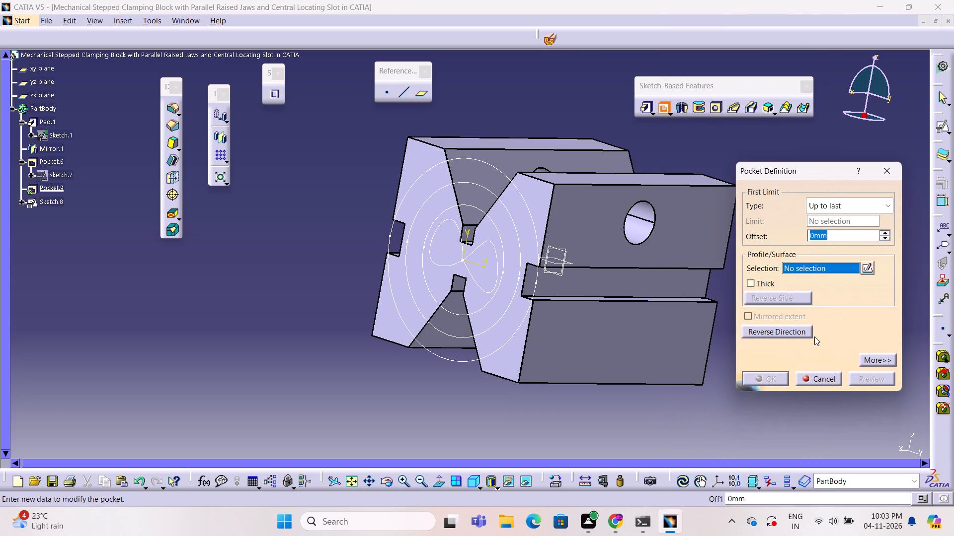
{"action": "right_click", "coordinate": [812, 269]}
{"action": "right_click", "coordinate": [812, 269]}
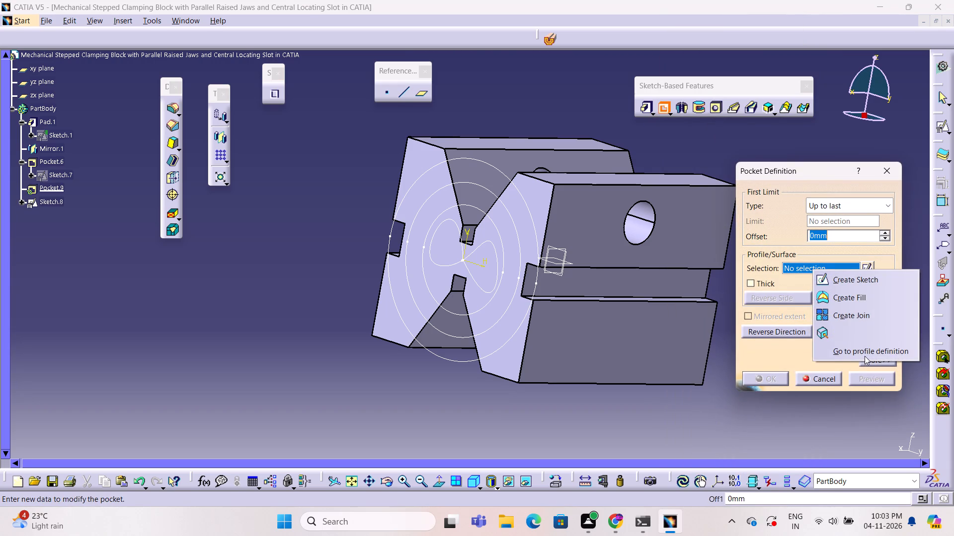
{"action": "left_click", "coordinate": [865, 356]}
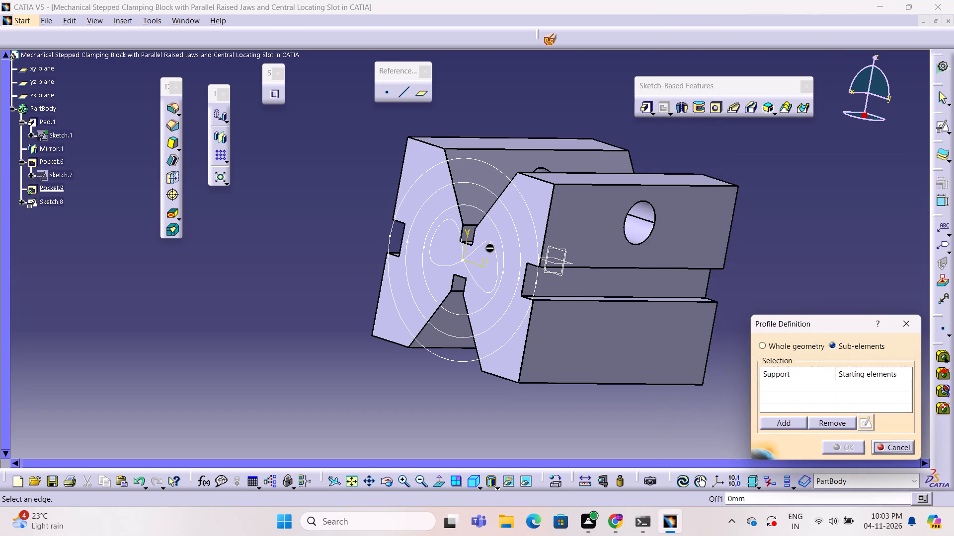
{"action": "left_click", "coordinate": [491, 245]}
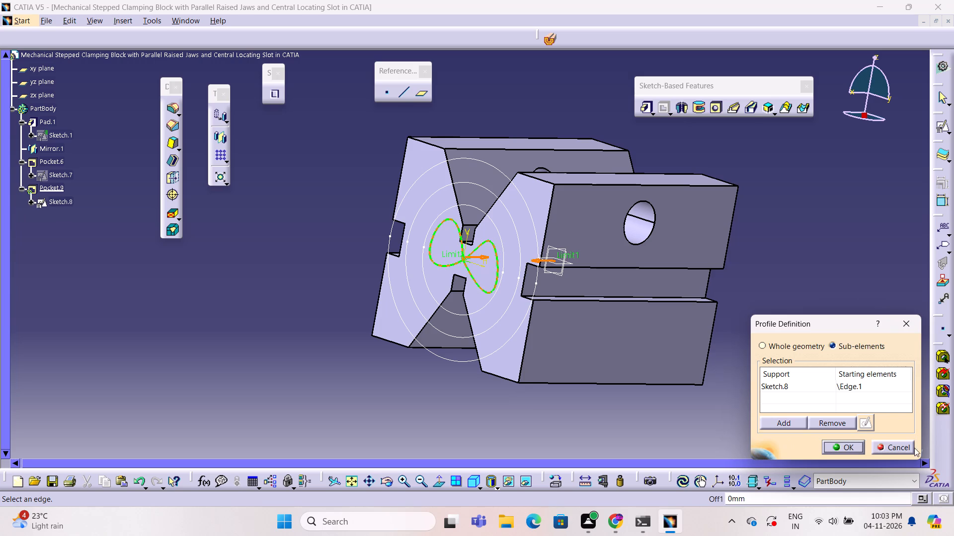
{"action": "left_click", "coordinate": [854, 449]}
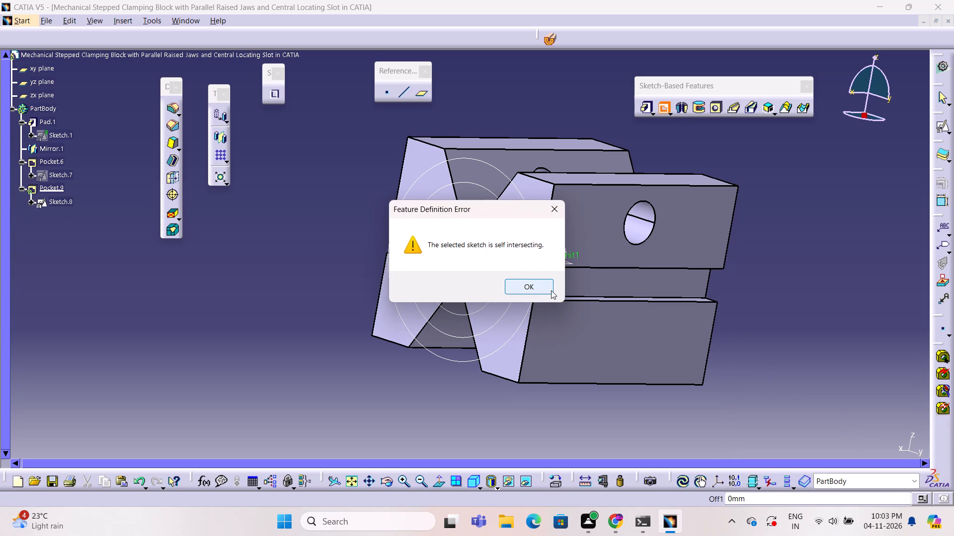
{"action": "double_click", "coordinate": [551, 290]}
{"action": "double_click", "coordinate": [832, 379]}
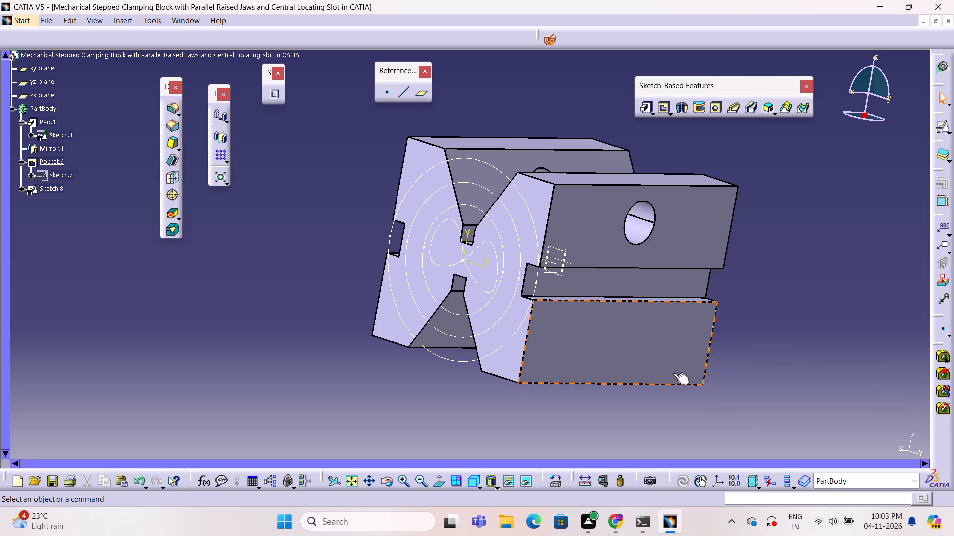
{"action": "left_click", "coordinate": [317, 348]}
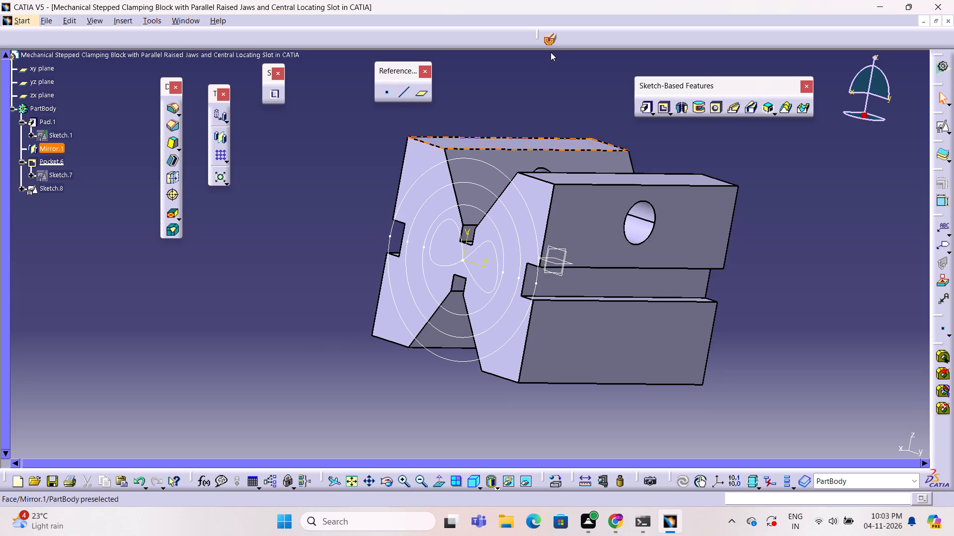
Examine the block's interior with dynamic sectioning, cycling the clipping plane through different orientations, and turn the sectioning off.
{"action": "double_click", "coordinate": [552, 44]}
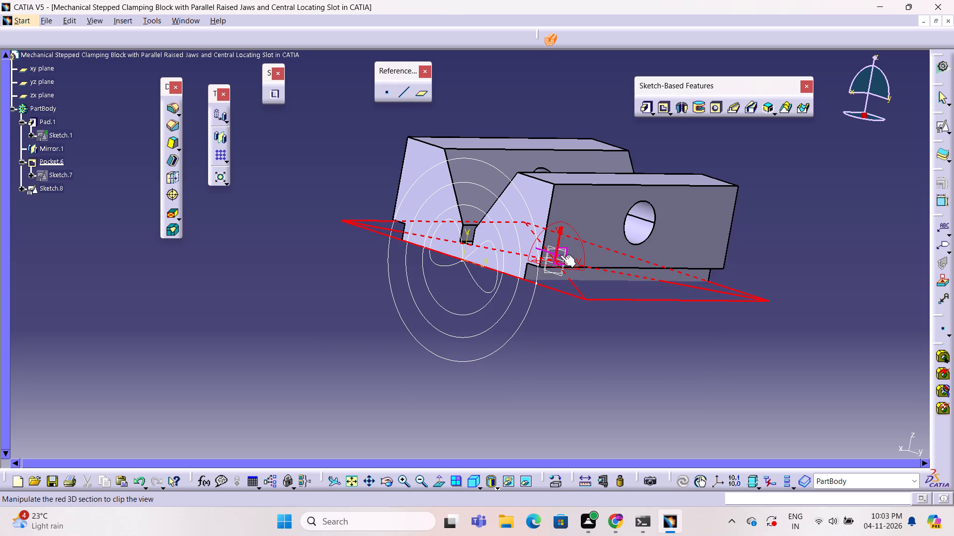
{"action": "left_click", "coordinate": [560, 255]}
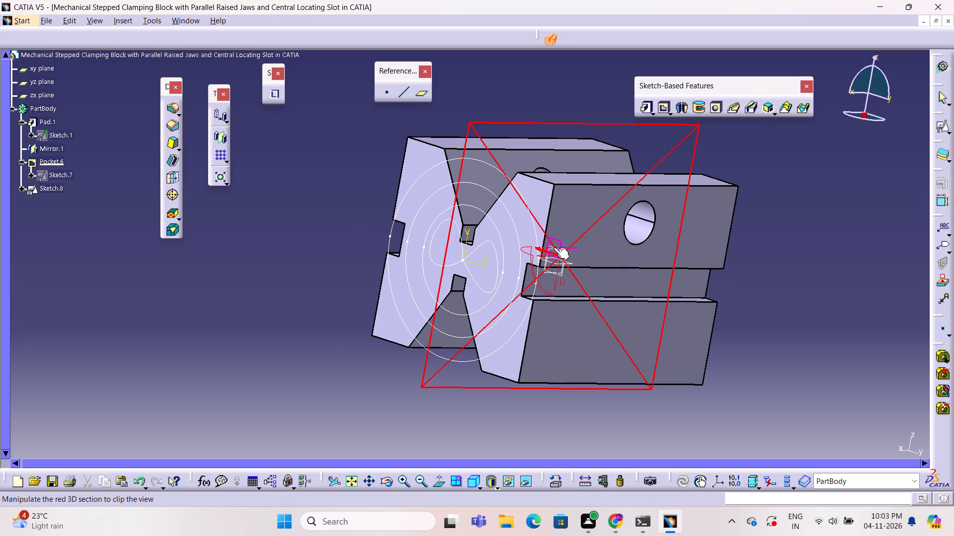
{"action": "left_click", "coordinate": [554, 247]}
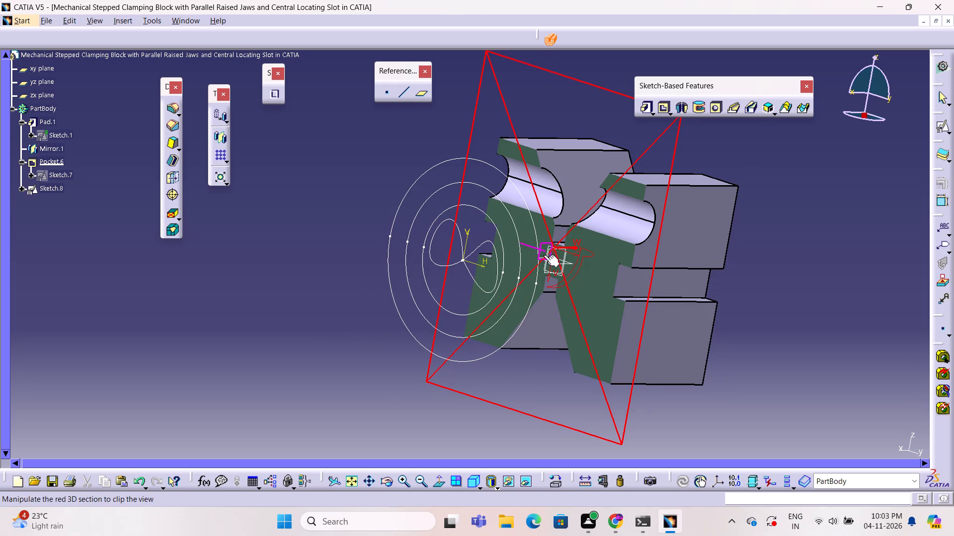
{"action": "double_click", "coordinate": [544, 255]}
{"action": "left_click", "coordinate": [137, 265]}
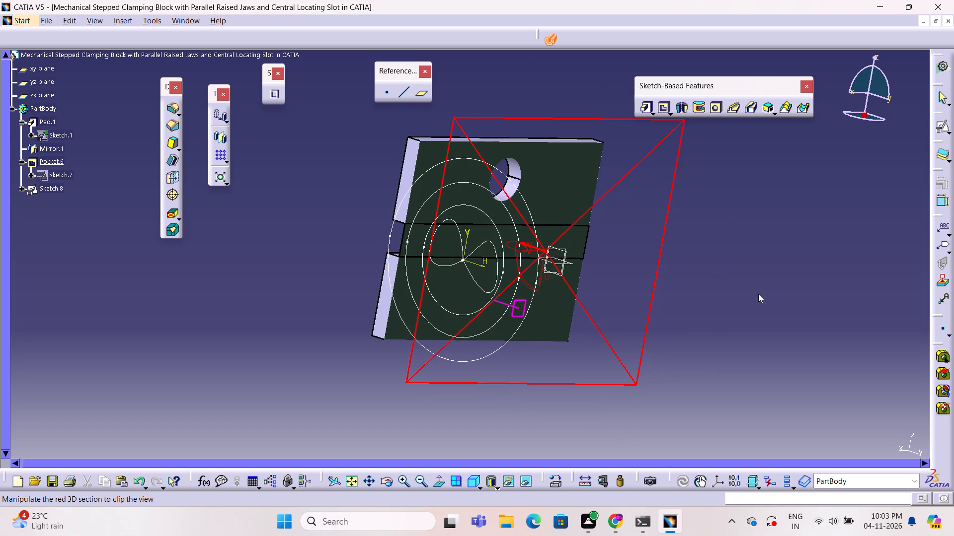
{"action": "key", "text": "Escape"}
{"action": "key", "text": "Escape"}
{"action": "key", "text": "Escape"}
{"action": "key", "text": "Escape"}
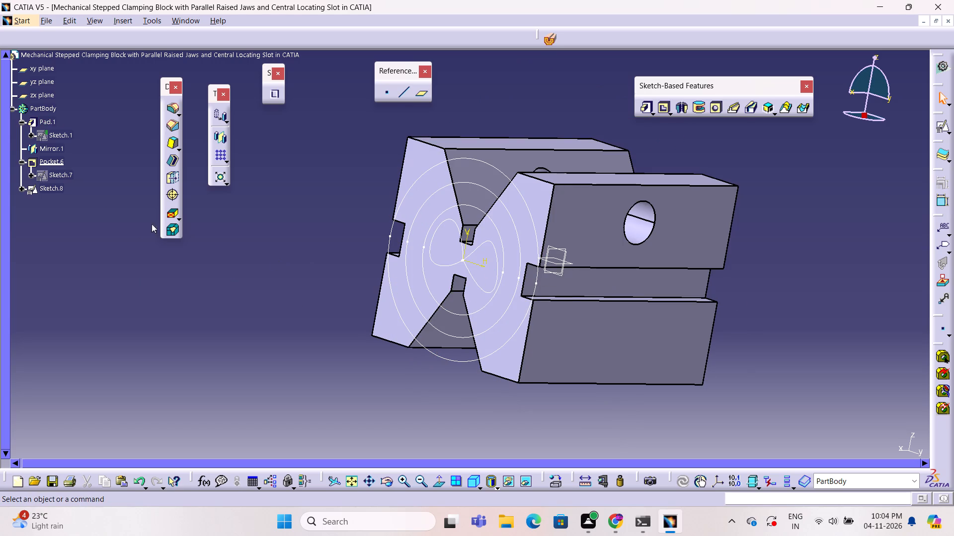
Delete the leftover sketch containing the concentric circles and figure-eight spline from the part.
{"action": "right_click", "coordinate": [54, 187]}
{"action": "right_click", "coordinate": [54, 187]}
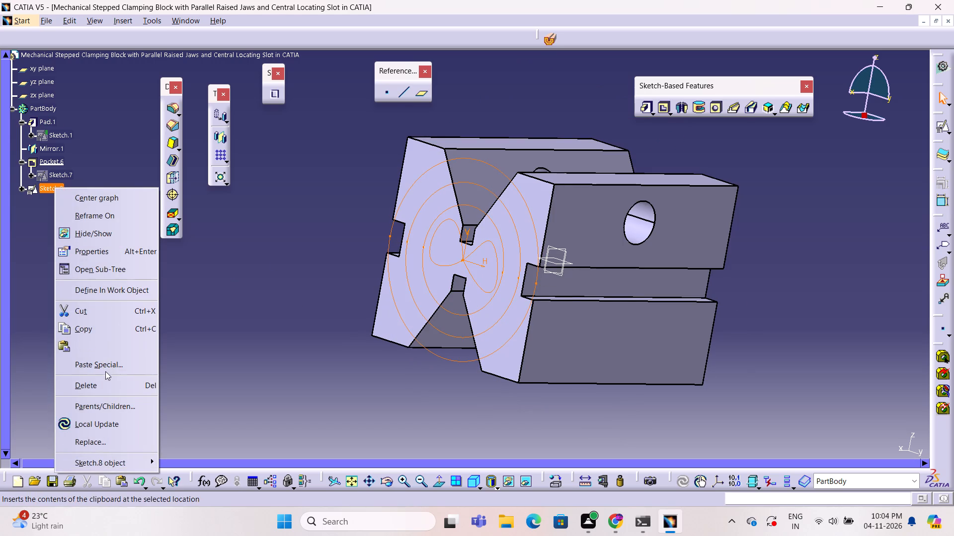
{"action": "left_click", "coordinate": [107, 381]}
{"action": "left_click", "coordinate": [291, 269]}
{"action": "middle_click_drag", "start_coordinate": [294, 264], "coordinate": [309, 276]}
{"action": "right_click_drag", "start_coordinate": [293, 264], "coordinate": [309, 276]}
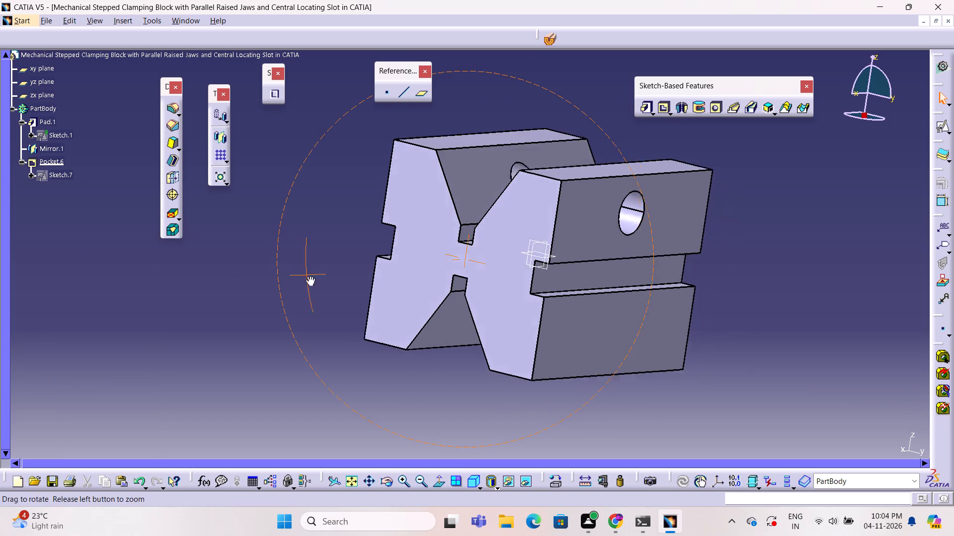
Delete the sketch of the cross hole through the block's raised jaws together with its dependent pocket.
{"action": "middle_click_drag", "start_coordinate": [309, 276], "coordinate": [397, 299]}
{"action": "right_click_drag", "start_coordinate": [309, 276], "coordinate": [397, 299]}
{"action": "right_click", "coordinate": [397, 299]}
{"action": "left_click", "coordinate": [242, 219]}
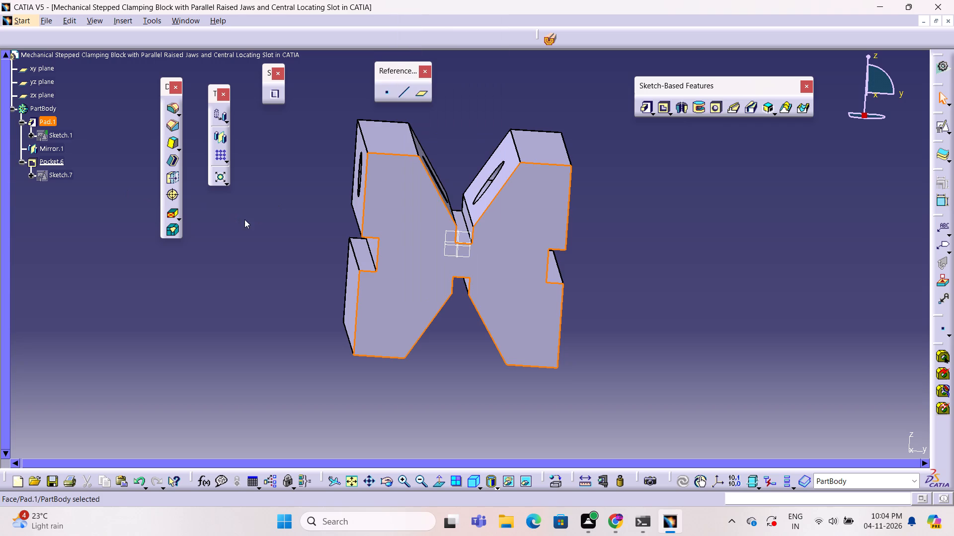
{"action": "scroll", "coordinate": [279, 205], "scroll_direction": "up", "scroll_amount": 2, "text": "ctrl"}
{"action": "scroll", "coordinate": [279, 205], "scroll_direction": "up", "scroll_amount": 1}
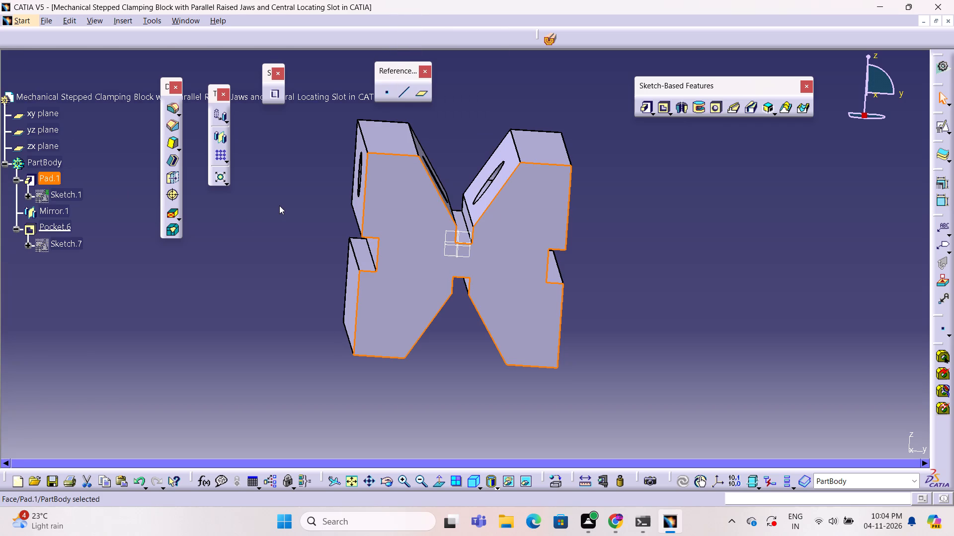
{"action": "scroll", "coordinate": [279, 205], "scroll_direction": "down", "scroll_amount": 1}
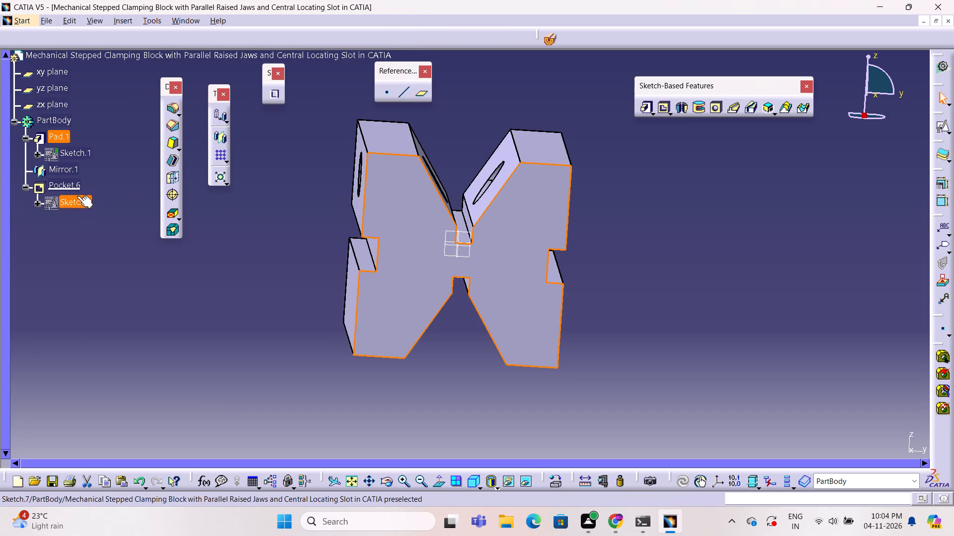
{"action": "right_click", "coordinate": [87, 203]}
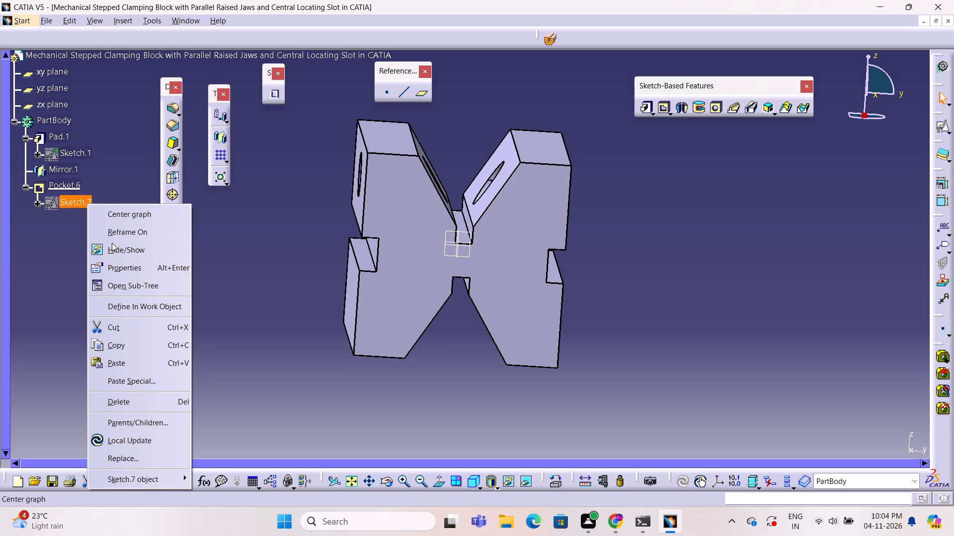
{"action": "left_click", "coordinate": [140, 408]}
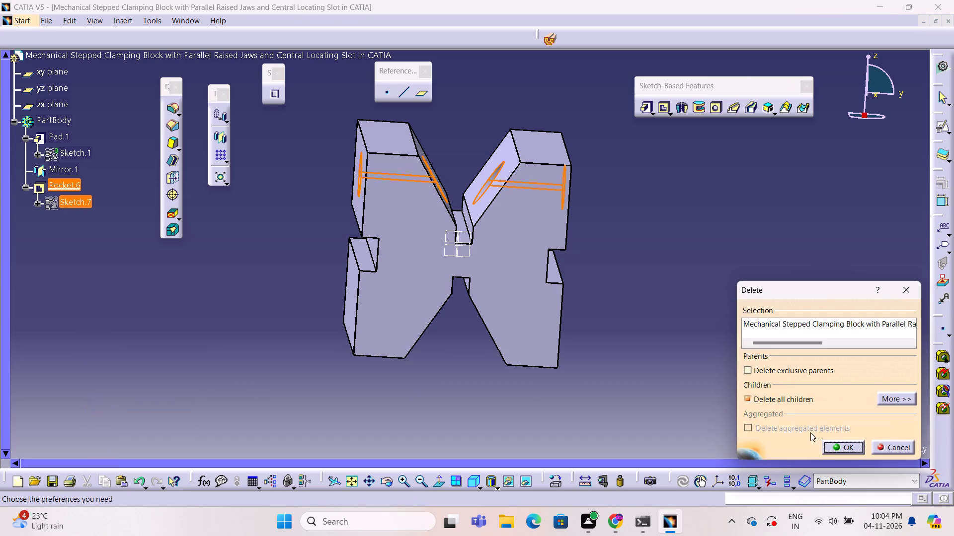
{"action": "left_click", "coordinate": [830, 446]}
{"action": "left_click", "coordinate": [718, 311]}
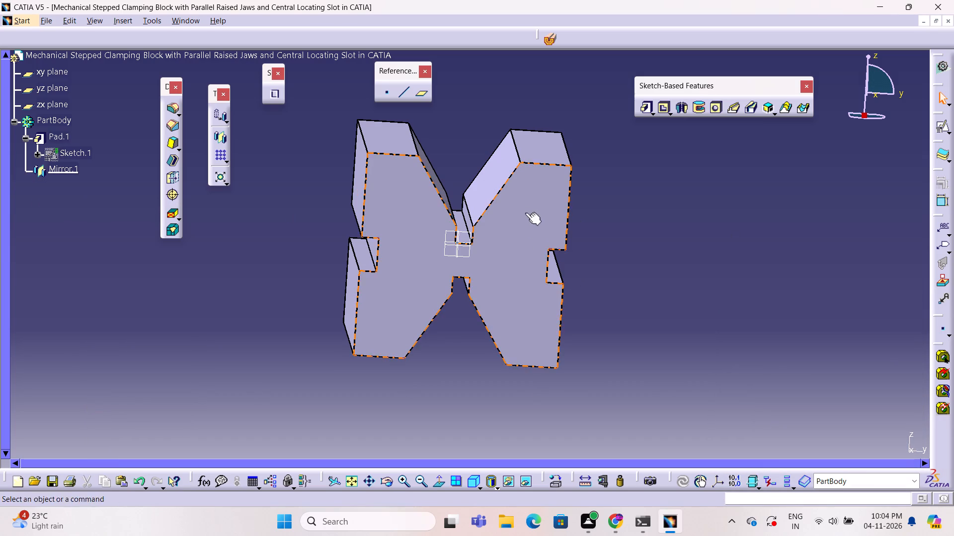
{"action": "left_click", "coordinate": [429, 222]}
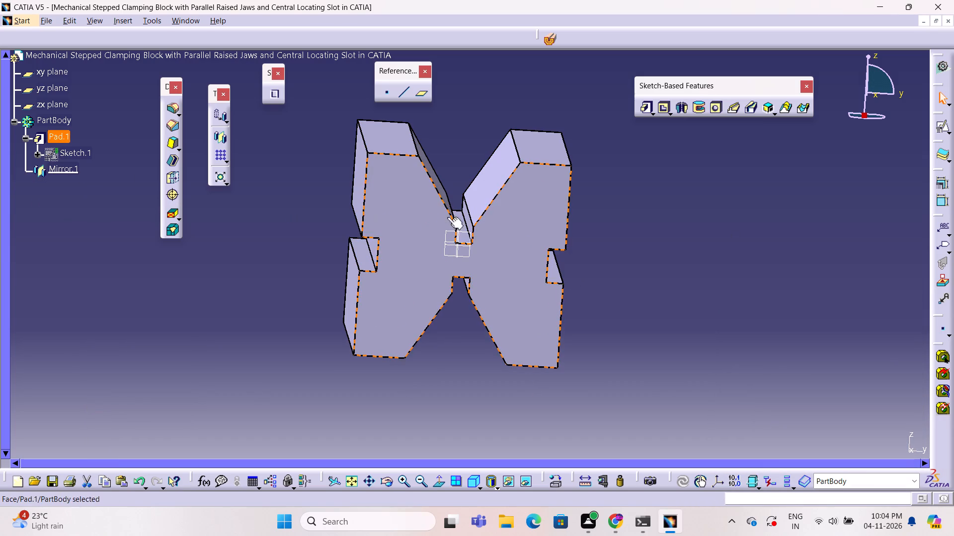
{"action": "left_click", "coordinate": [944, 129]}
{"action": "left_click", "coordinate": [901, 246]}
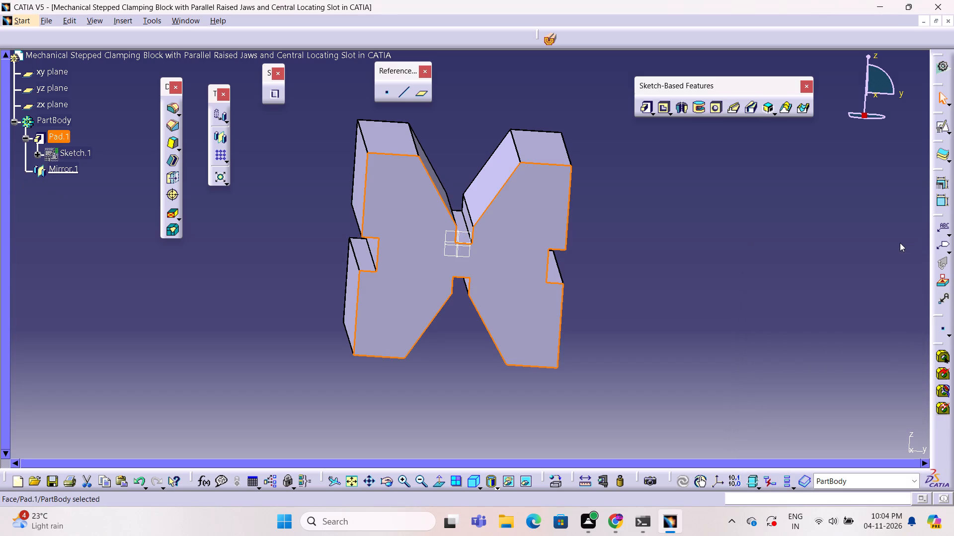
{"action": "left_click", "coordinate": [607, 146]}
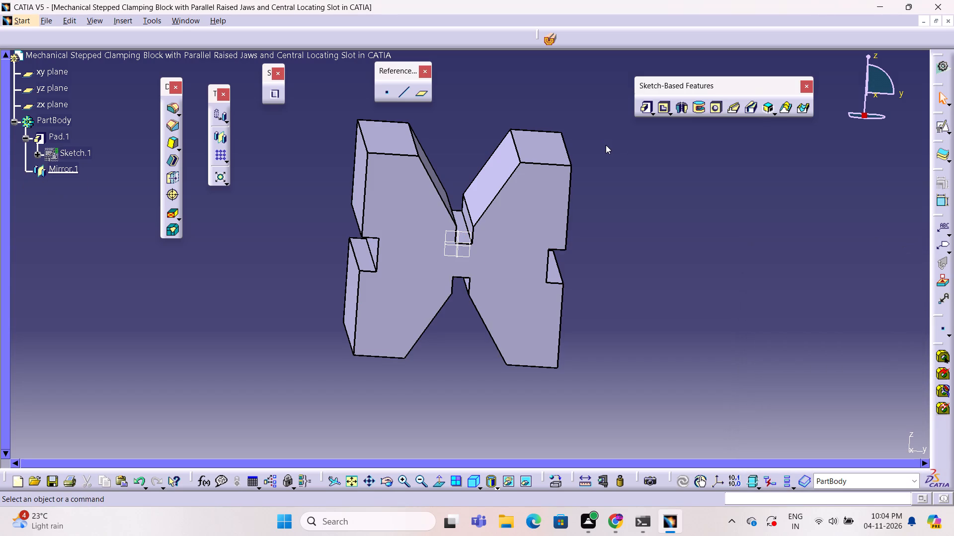
Turn on dynamic sectioning and examine the block's interior with the clipping plane in horizontal and lengthwise vertical orientations.
{"action": "left_click", "coordinate": [606, 141]}
{"action": "middle_click_drag", "start_coordinate": [607, 141], "coordinate": [582, 175]}
{"action": "right_click_drag", "start_coordinate": [607, 142], "coordinate": [582, 175]}
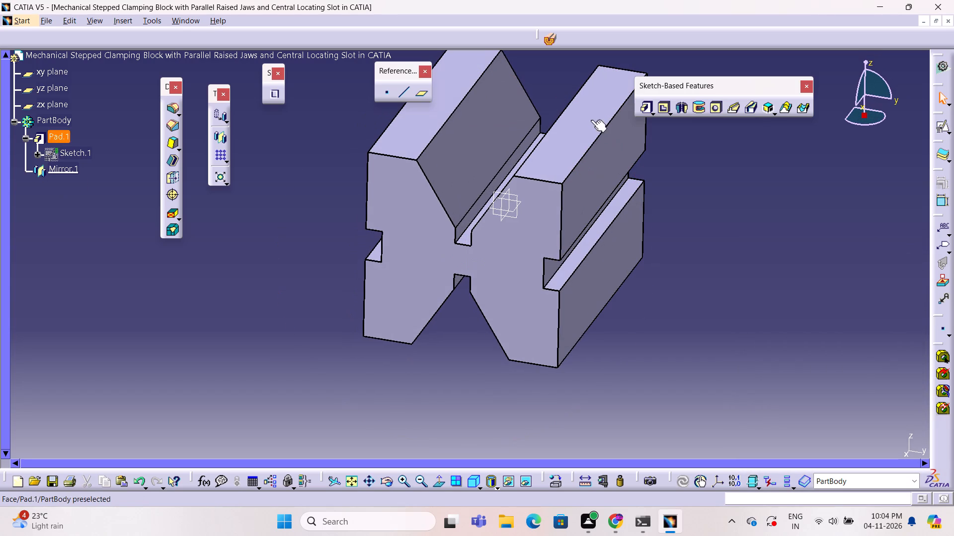
{"action": "left_click", "coordinate": [556, 43]}
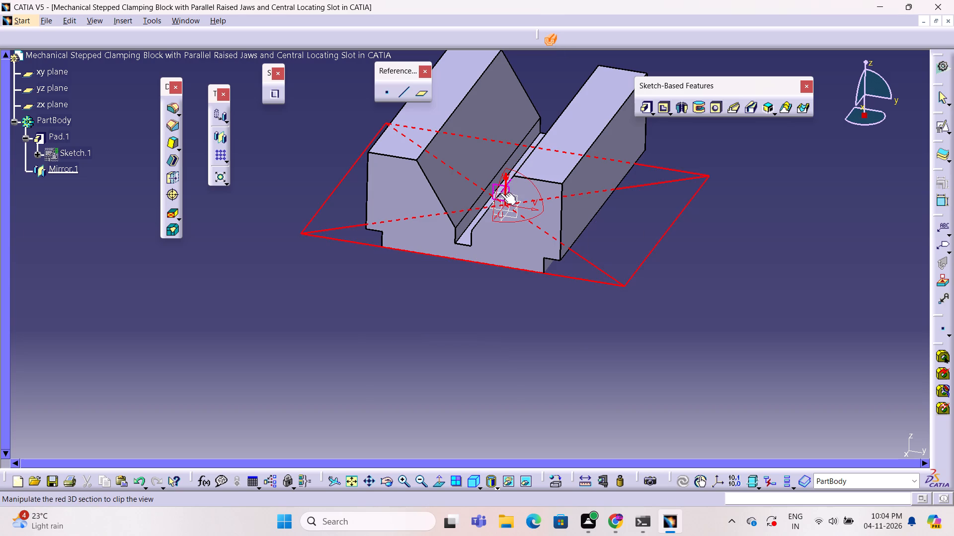
{"action": "left_click", "coordinate": [500, 198]}
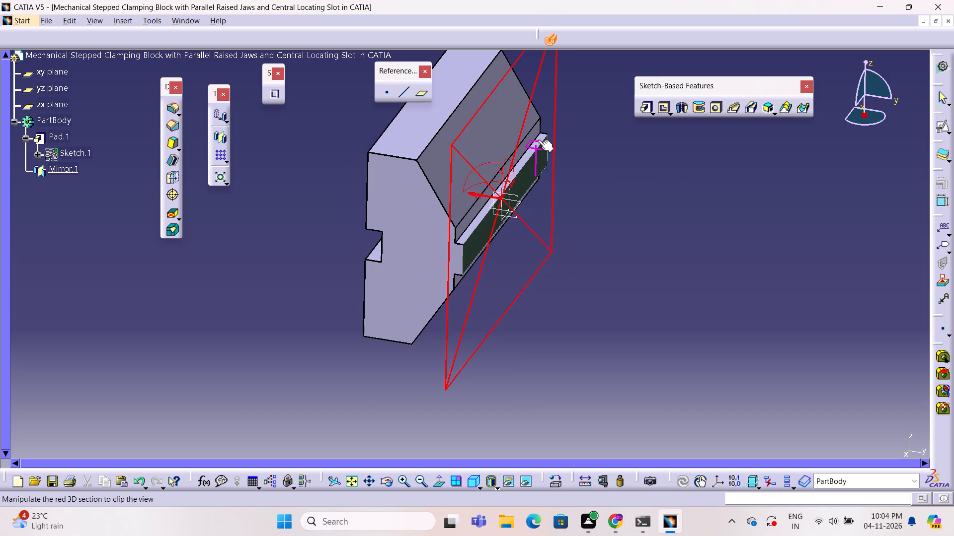
{"action": "left_click", "coordinate": [513, 201]}
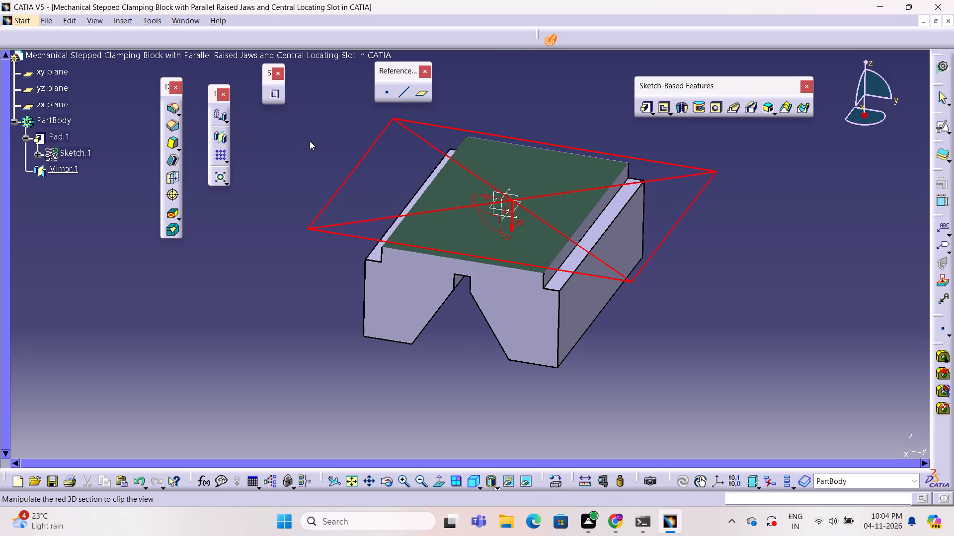
{"action": "left_click", "coordinate": [500, 203]}
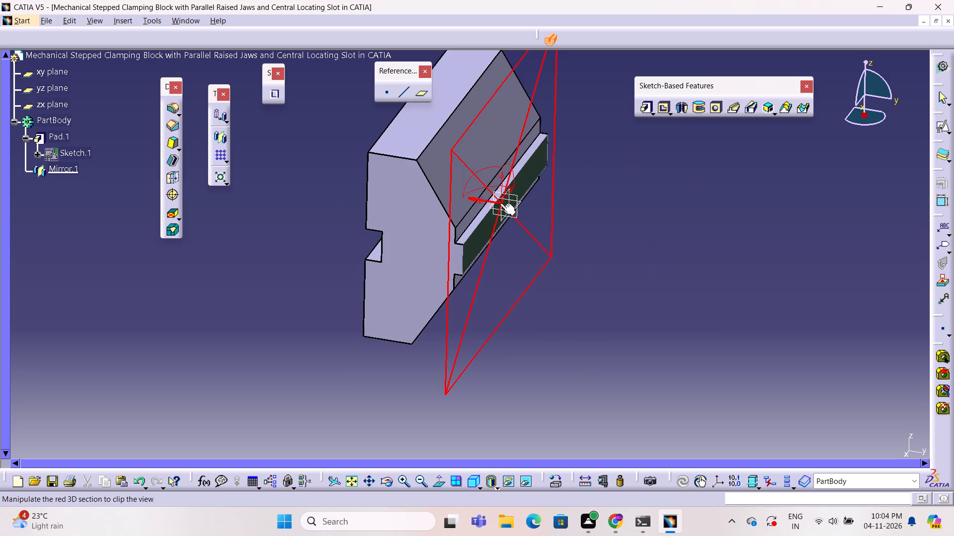
{"action": "left_click", "coordinate": [508, 212]}
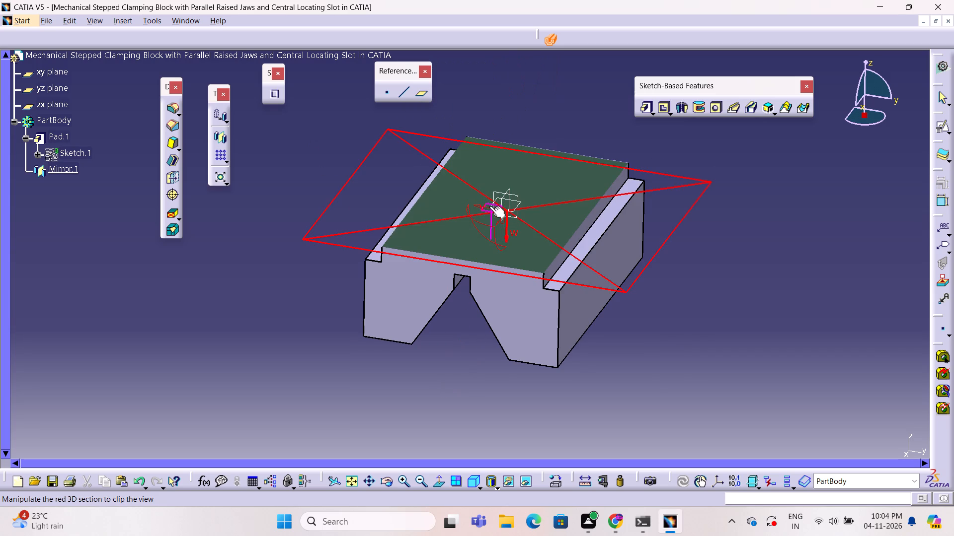
{"action": "left_click", "coordinate": [493, 202]}
{"action": "left_click", "coordinate": [493, 202]}
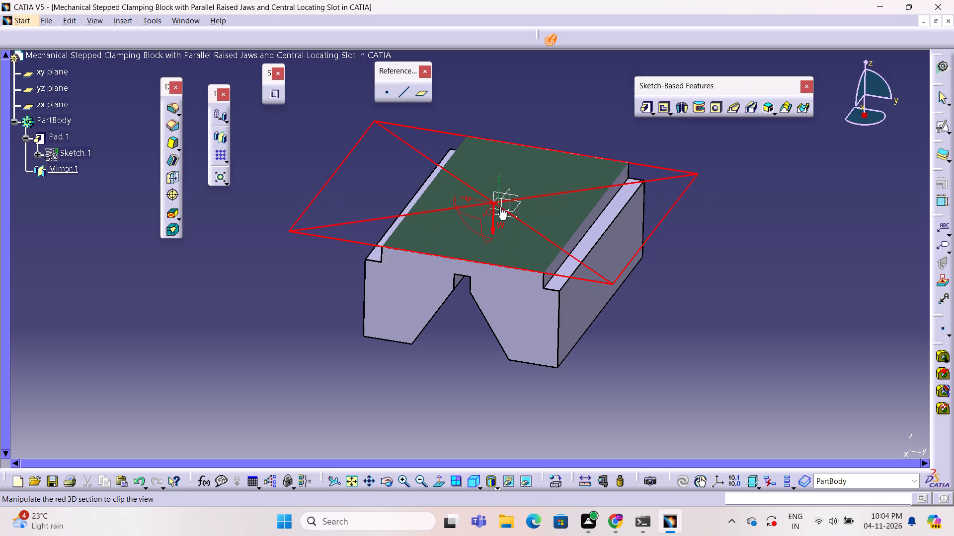
{"action": "left_click", "coordinate": [499, 206]}
{"action": "left_click", "coordinate": [508, 208]}
{"action": "left_click", "coordinate": [634, 212]}
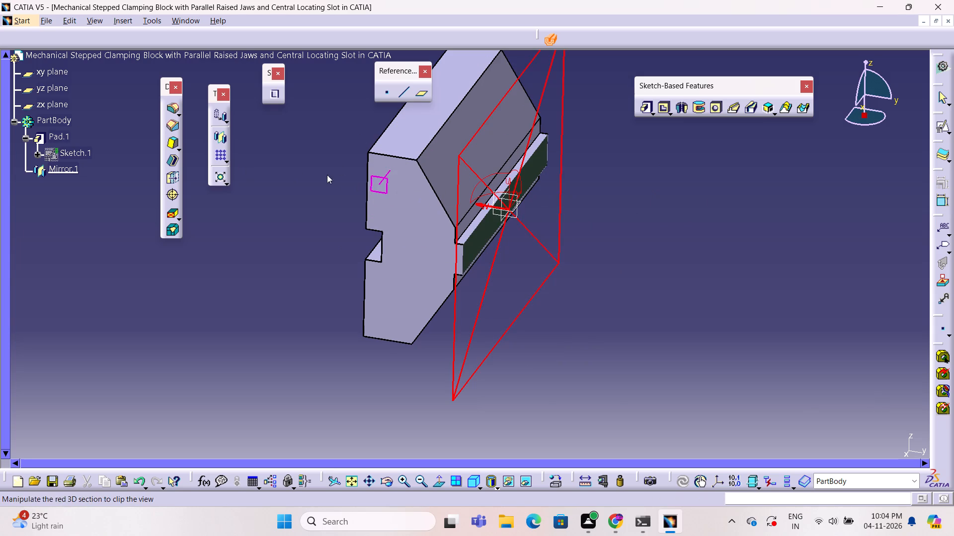
{"action": "left_click", "coordinate": [297, 170]}
{"action": "left_click", "coordinate": [299, 155]}
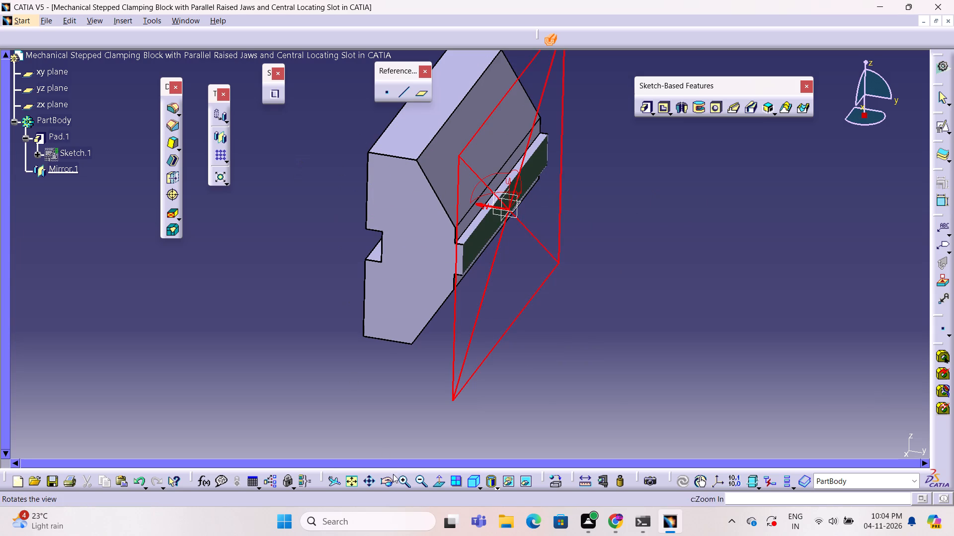
Examine the block with the clipping plane aligned to its end face, outer side face and jaw top.
{"action": "left_click", "coordinate": [388, 476]}
{"action": "left_click_drag", "start_coordinate": [608, 334], "coordinate": [558, 348]}
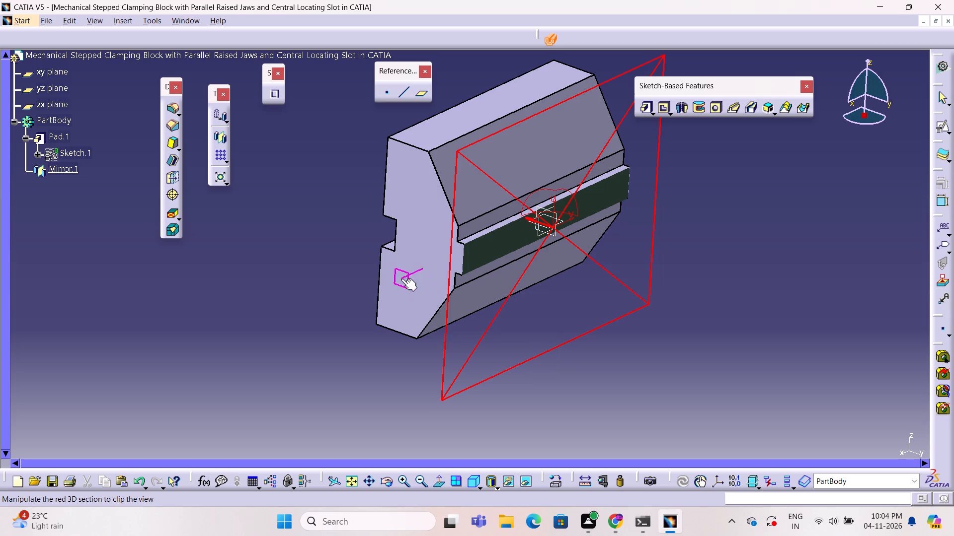
{"action": "left_click", "coordinate": [301, 216]}
{"action": "left_click", "coordinate": [431, 254]}
{"action": "left_click", "coordinate": [447, 250]}
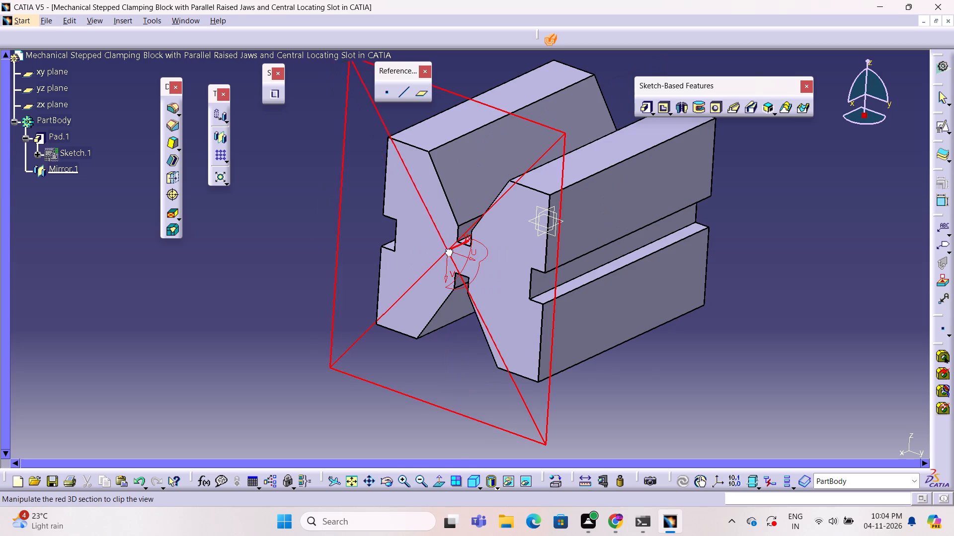
{"action": "left_click", "coordinate": [494, 244]}
{"action": "left_click", "coordinate": [511, 240]}
{"action": "left_click", "coordinate": [531, 237]}
{"action": "left_click", "coordinate": [567, 230]}
{"action": "left_click", "coordinate": [589, 219]}
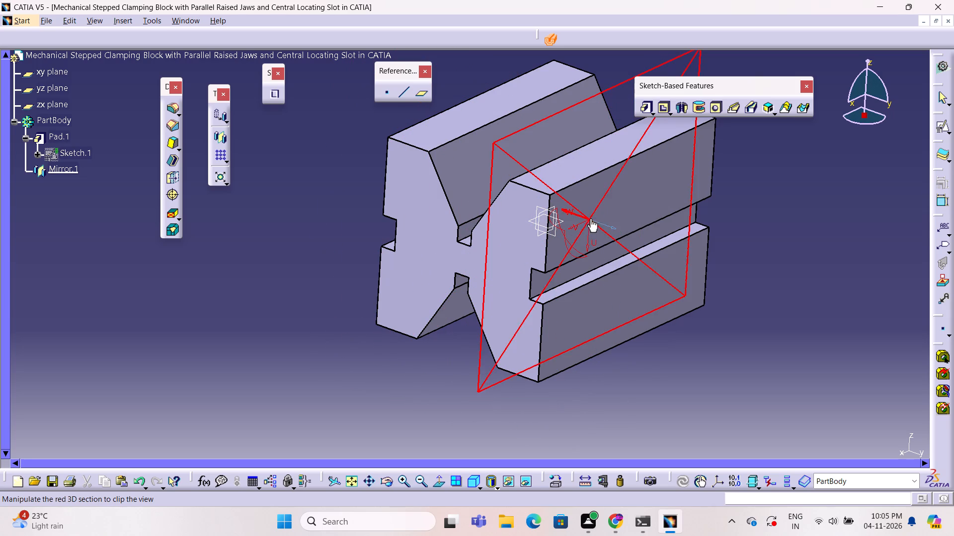
{"action": "left_click", "coordinate": [601, 210]}
{"action": "left_click", "coordinate": [610, 202]}
{"action": "left_click", "coordinate": [582, 184]}
{"action": "left_click", "coordinate": [561, 178]}
{"action": "left_click", "coordinate": [542, 173]}
Examine oblique sections through the raised jaws by tilting the clipping plane, and a cross-section parallel to the end face.
{"action": "left_click_drag", "start_coordinate": [534, 179], "coordinate": [531, 200]}
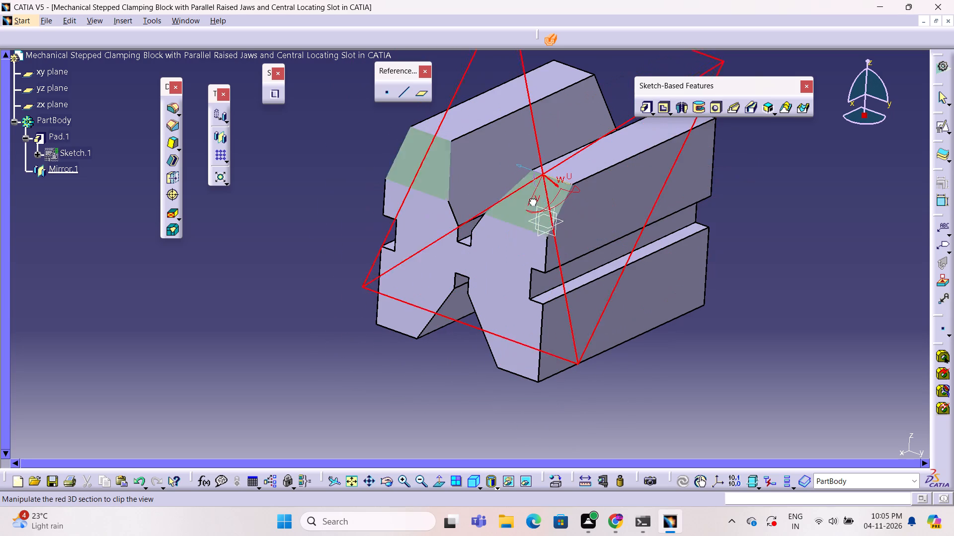
{"action": "left_click_drag", "start_coordinate": [531, 200], "coordinate": [421, 228]}
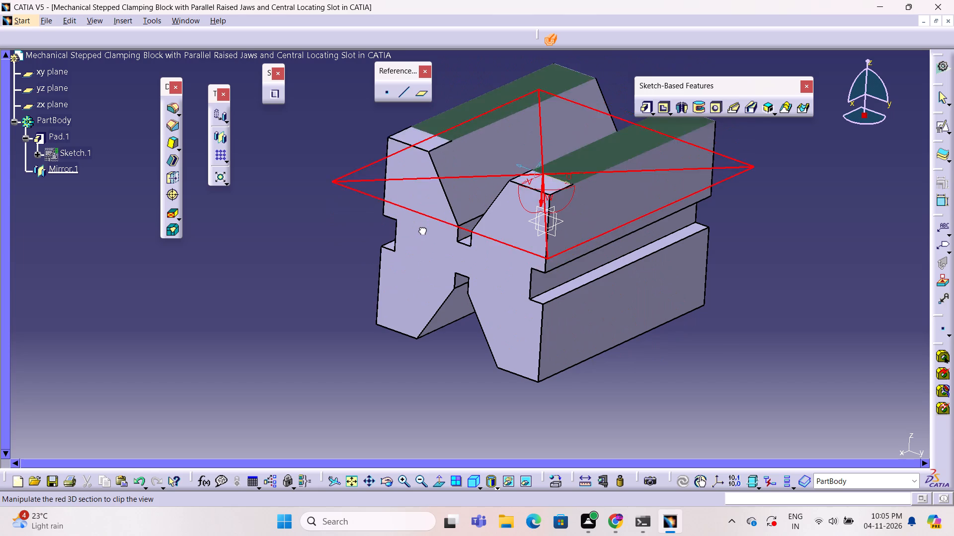
{"action": "left_click_drag", "start_coordinate": [421, 228], "coordinate": [566, 236]}
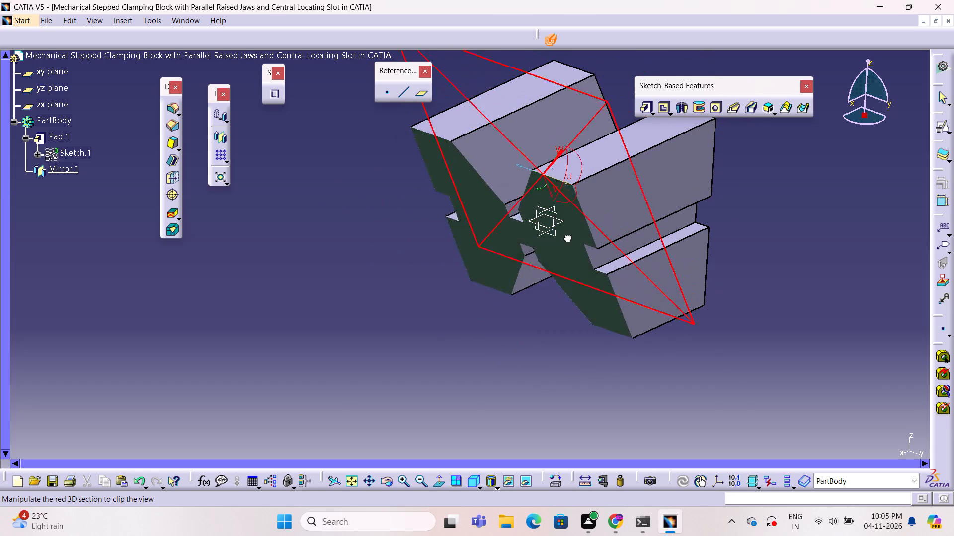
{"action": "left_click_drag", "start_coordinate": [566, 236], "coordinate": [558, 193]}
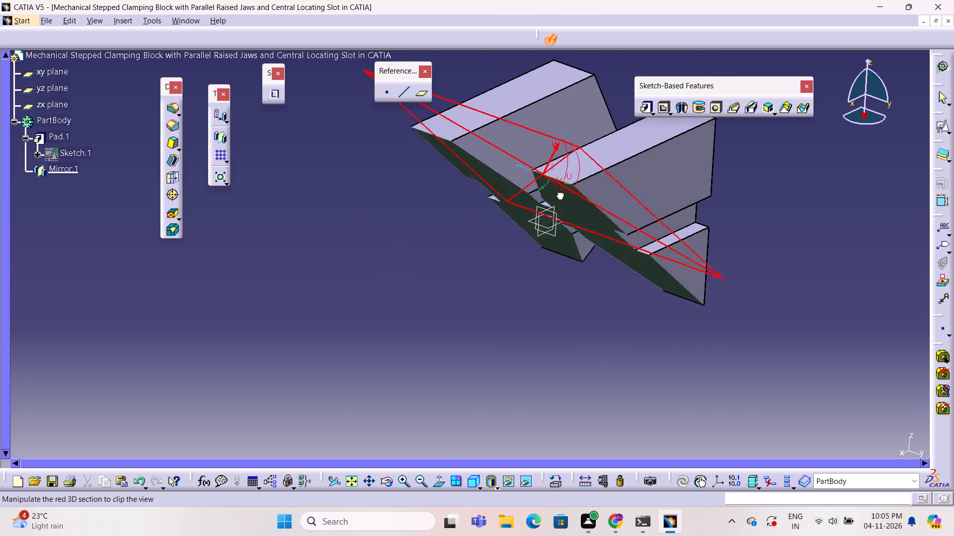
{"action": "left_click_drag", "start_coordinate": [558, 193], "coordinate": [445, 222]}
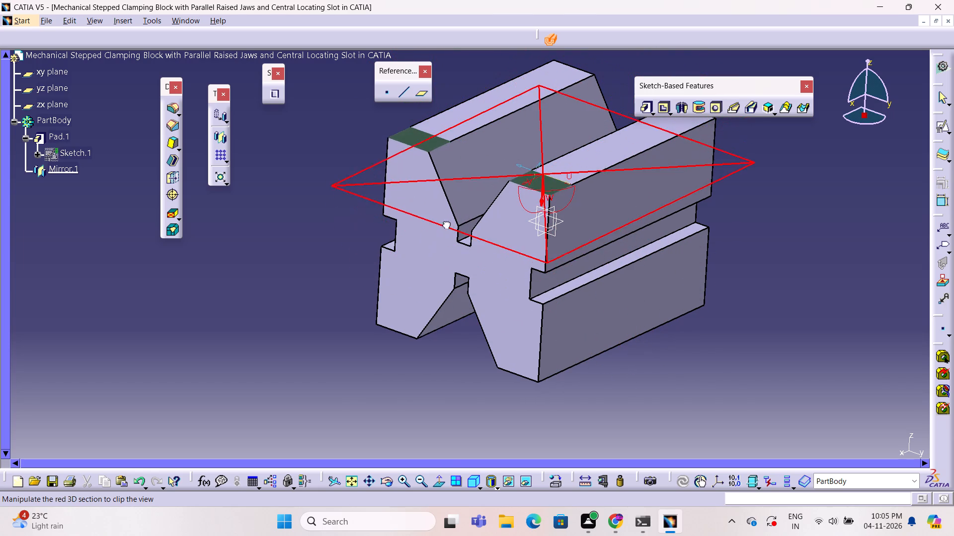
{"action": "left_click_drag", "start_coordinate": [445, 222], "coordinate": [492, 195]}
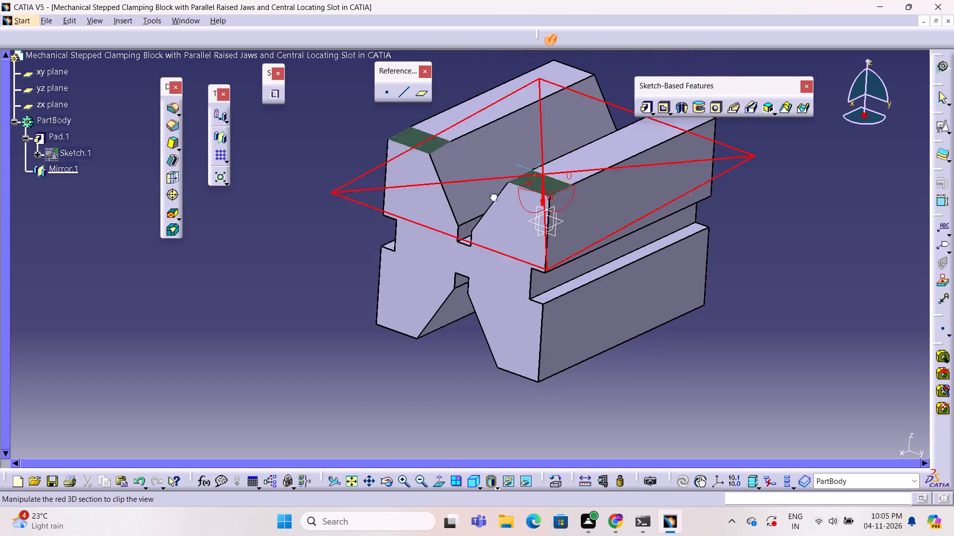
{"action": "left_click_drag", "start_coordinate": [492, 195], "coordinate": [524, 238]}
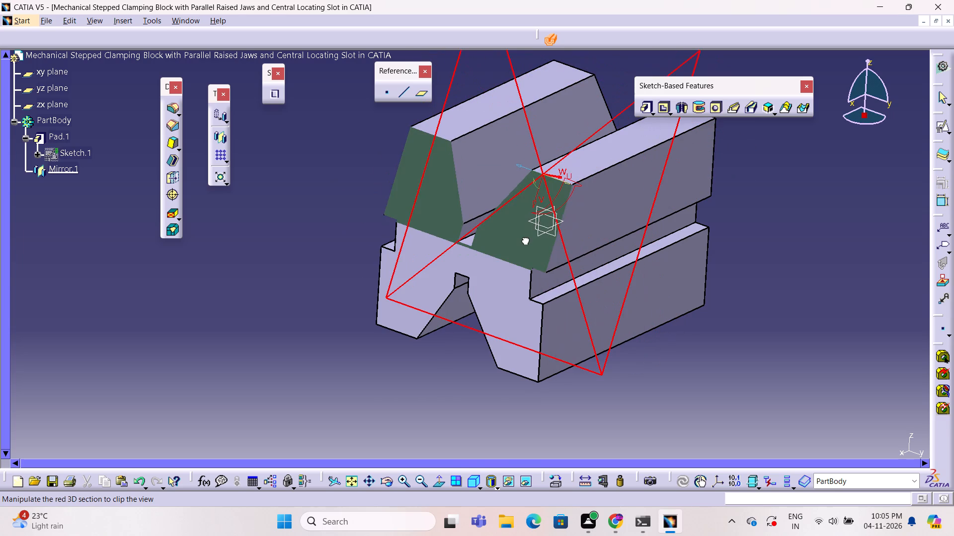
{"action": "left_click_drag", "start_coordinate": [524, 238], "coordinate": [523, 238]}
{"action": "left_click", "coordinate": [530, 241]}
{"action": "left_click_drag", "start_coordinate": [529, 241], "coordinate": [565, 214]}
{"action": "left_click_drag", "start_coordinate": [558, 259], "coordinate": [572, 198]}
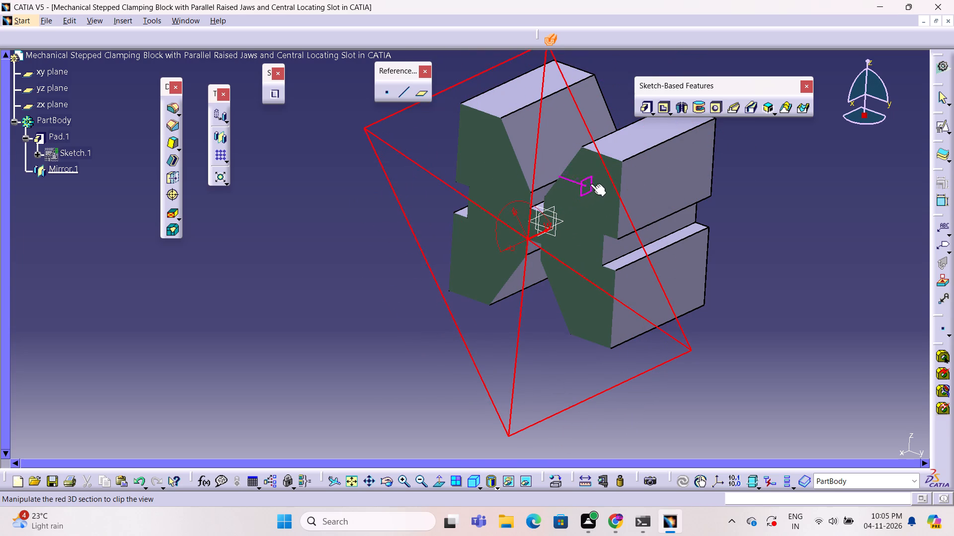
Examine the block with the clipping plane parallel to its end face and then horizontal at several heights, resizing the plane boundary.
{"action": "left_click_drag", "start_coordinate": [608, 173], "coordinate": [451, 199]}
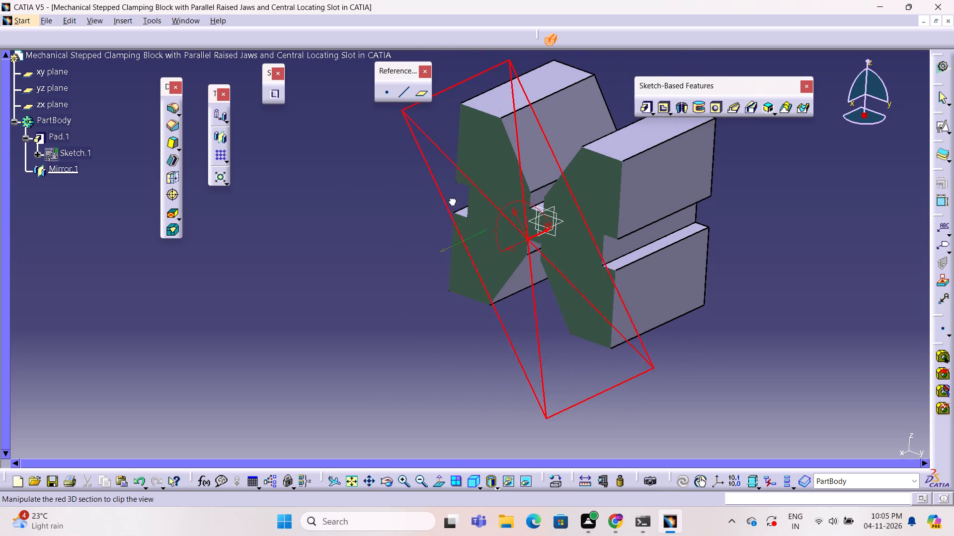
{"action": "left_click_drag", "start_coordinate": [451, 199], "coordinate": [673, 138]}
{"action": "left_click_drag", "start_coordinate": [674, 137], "coordinate": [651, 151]}
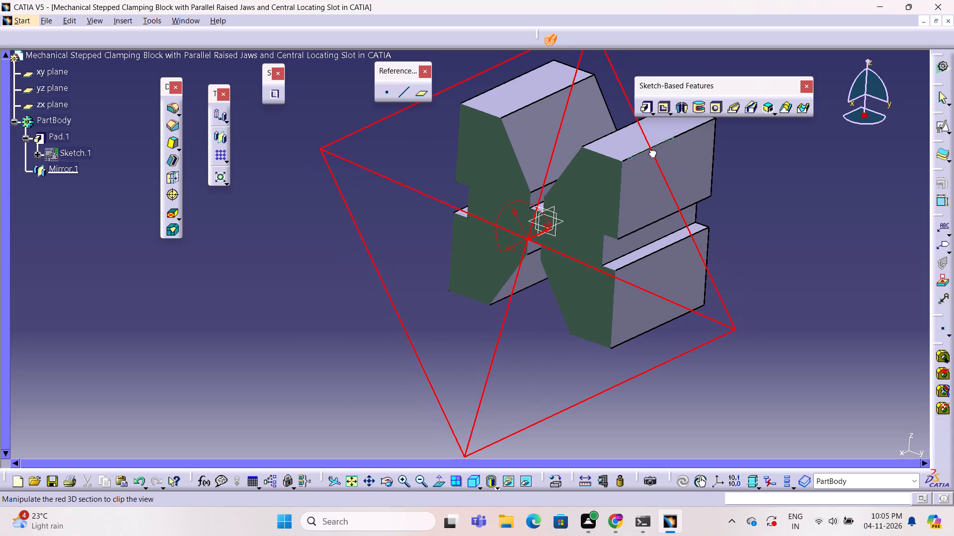
{"action": "left_click_drag", "start_coordinate": [651, 151], "coordinate": [650, 151]}
{"action": "left_click", "coordinate": [638, 148]}
{"action": "left_click_drag", "start_coordinate": [638, 148], "coordinate": [642, 185]}
{"action": "left_click_drag", "start_coordinate": [663, 200], "coordinate": [589, 300]}
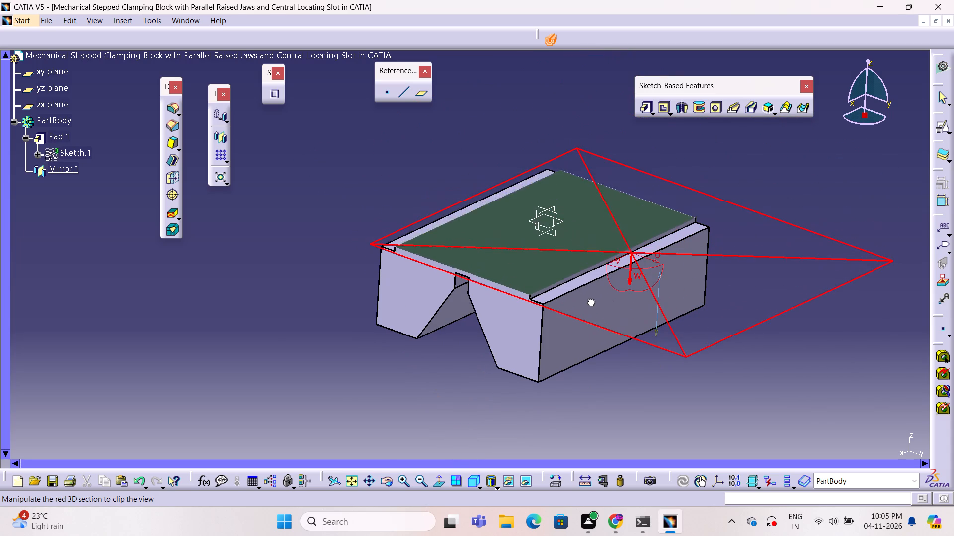
{"action": "left_click_drag", "start_coordinate": [589, 300], "coordinate": [563, 287]}
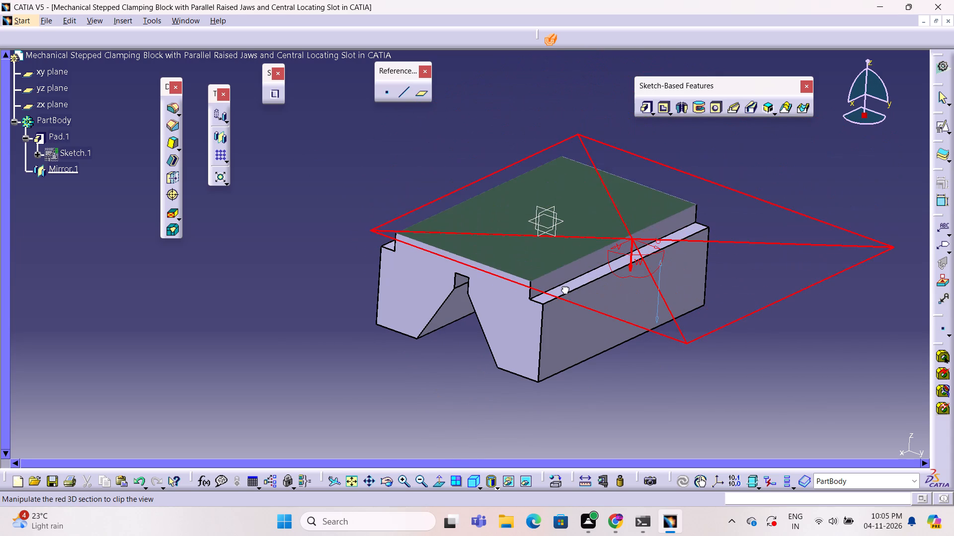
{"action": "left_click_drag", "start_coordinate": [563, 287], "coordinate": [563, 263]}
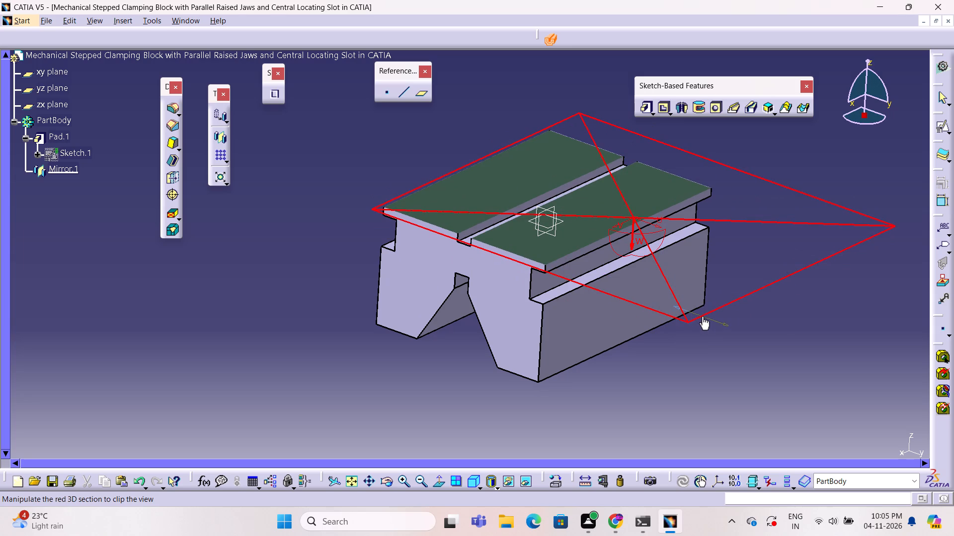
{"action": "left_click_drag", "start_coordinate": [702, 315], "coordinate": [710, 329]}
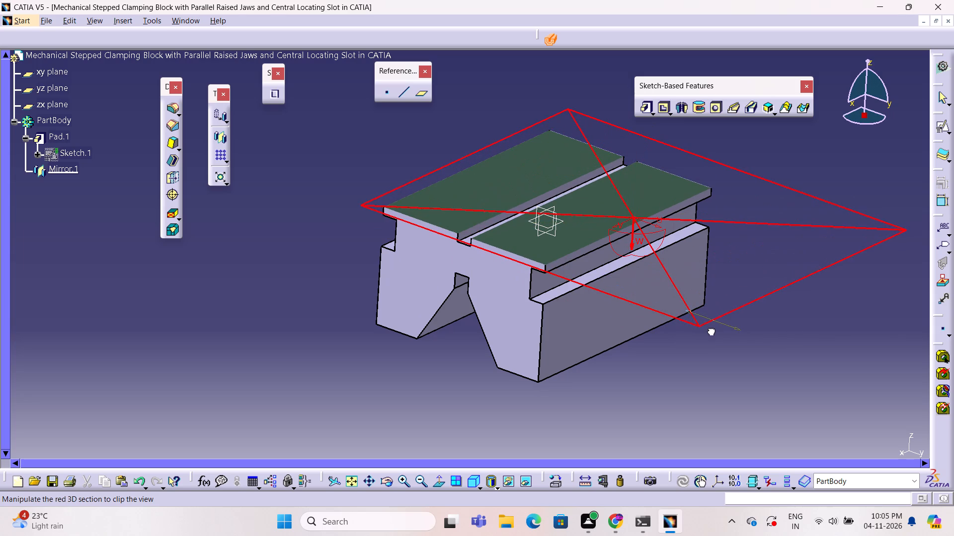
{"action": "left_click_drag", "start_coordinate": [710, 329], "coordinate": [711, 325]}
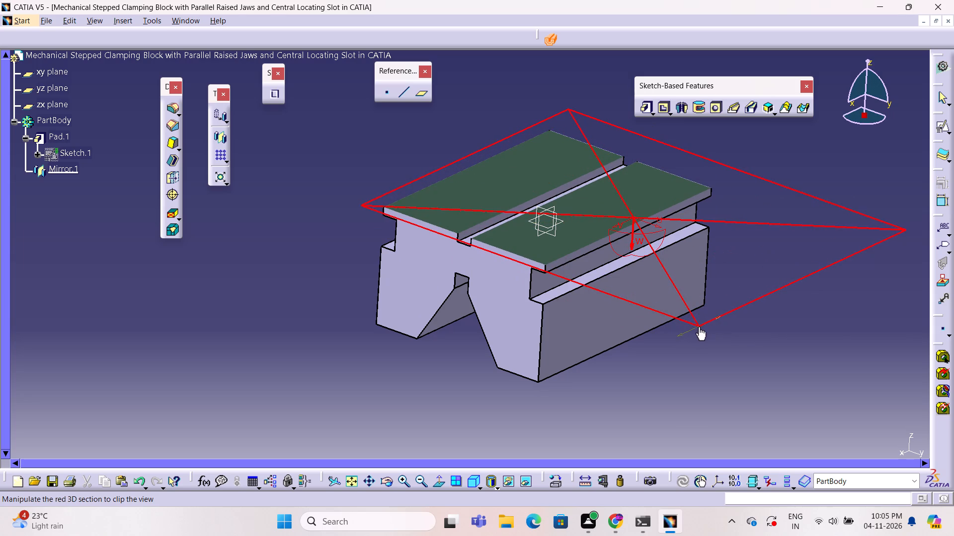
{"action": "left_click_drag", "start_coordinate": [699, 327], "coordinate": [676, 358]}
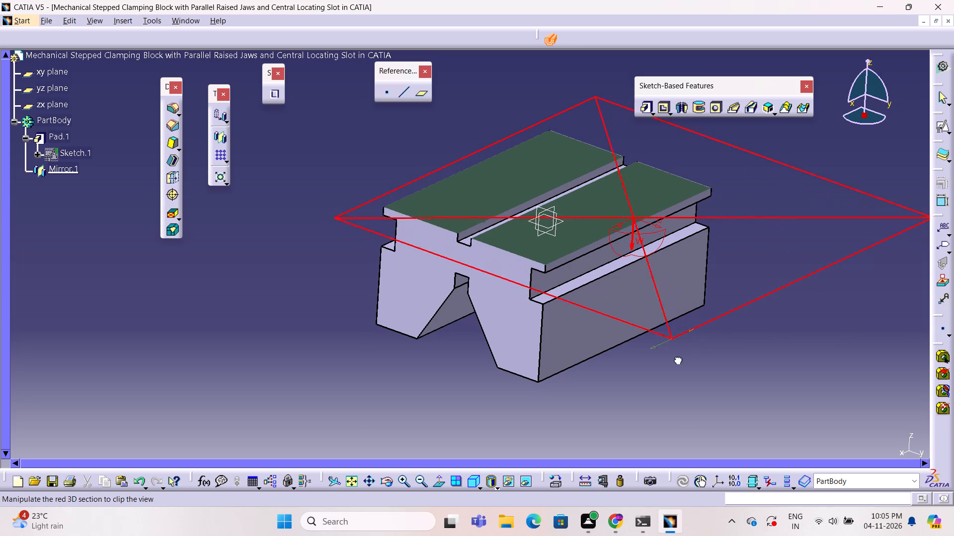
{"action": "left_click_drag", "start_coordinate": [676, 358], "coordinate": [625, 339]}
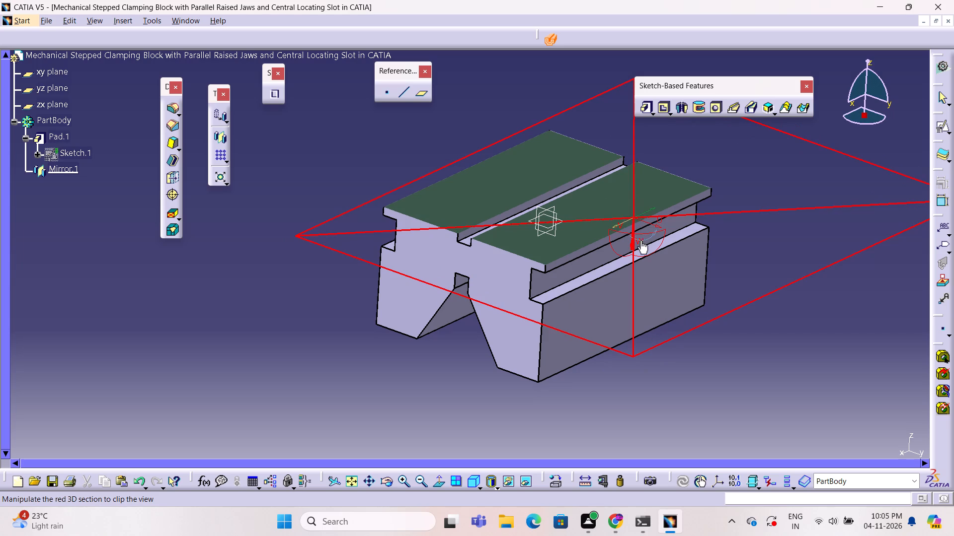
Examine lengthwise vertical and tilted sections along the block's outer side, and exit dynamic sectioning.
{"action": "left_click_drag", "start_coordinate": [636, 240], "coordinate": [538, 201]}
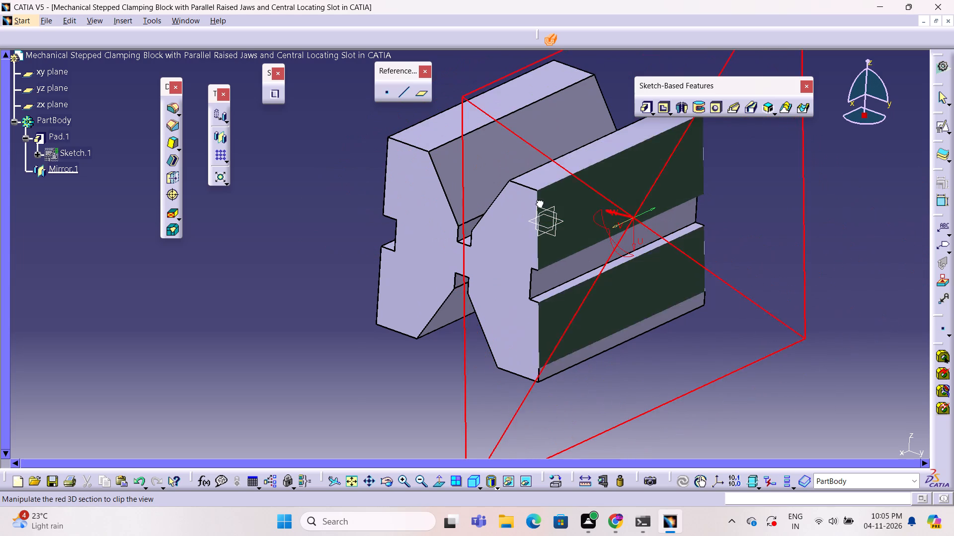
{"action": "left_click_drag", "start_coordinate": [538, 201], "coordinate": [591, 157]}
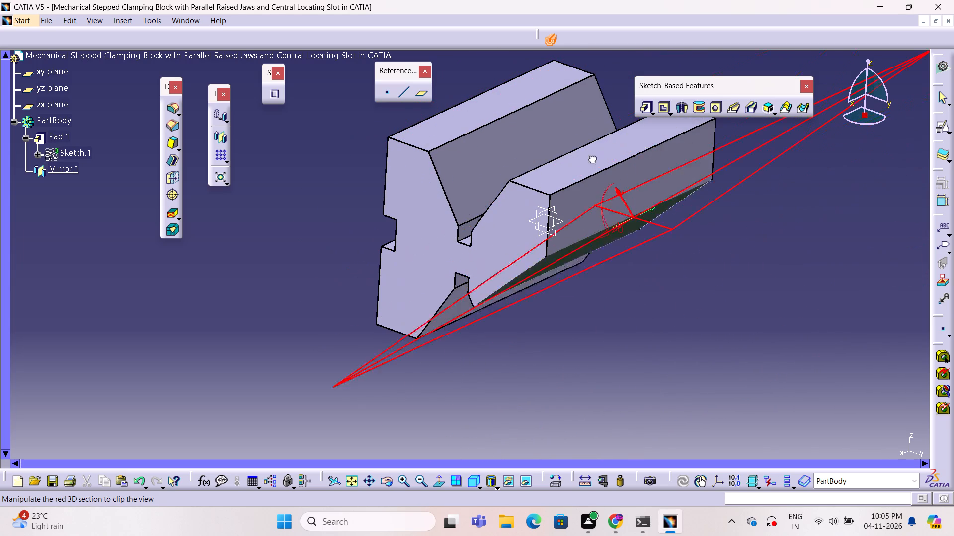
{"action": "left_click_drag", "start_coordinate": [591, 157], "coordinate": [831, 441]}
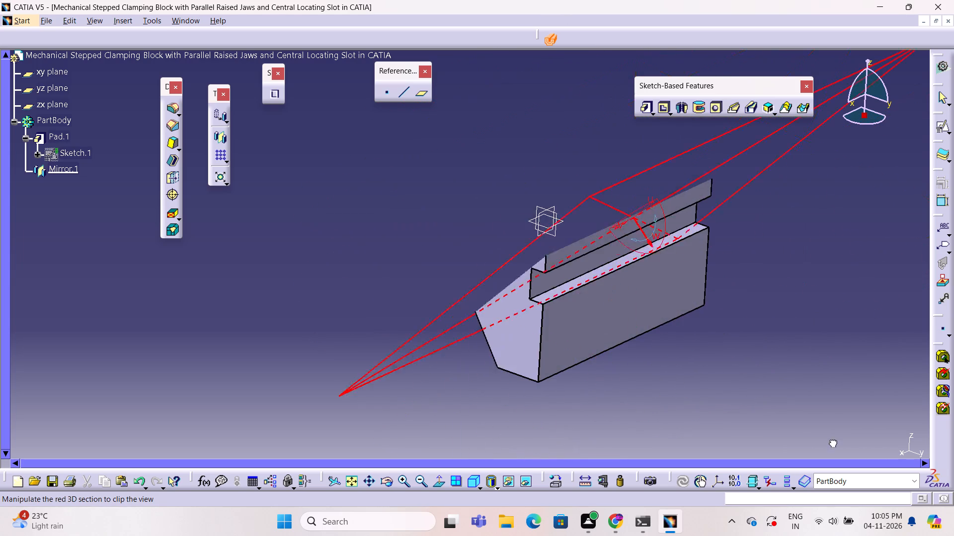
{"action": "left_click_drag", "start_coordinate": [831, 441], "coordinate": [591, 216]}
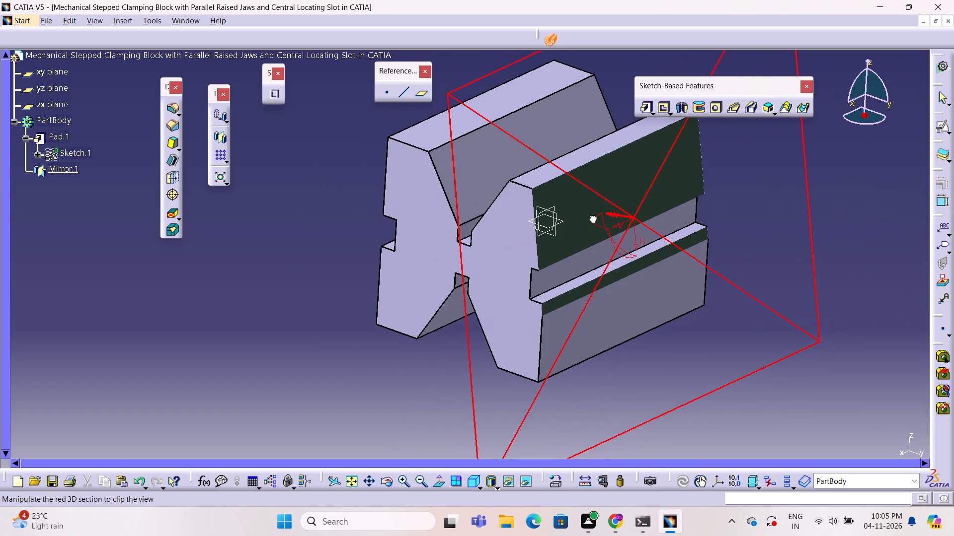
{"action": "left_click_drag", "start_coordinate": [591, 216], "coordinate": [591, 217]}
{"action": "key", "text": "Escape"}
{"action": "key", "text": "Escape"}
{"action": "key", "text": "Escape"}
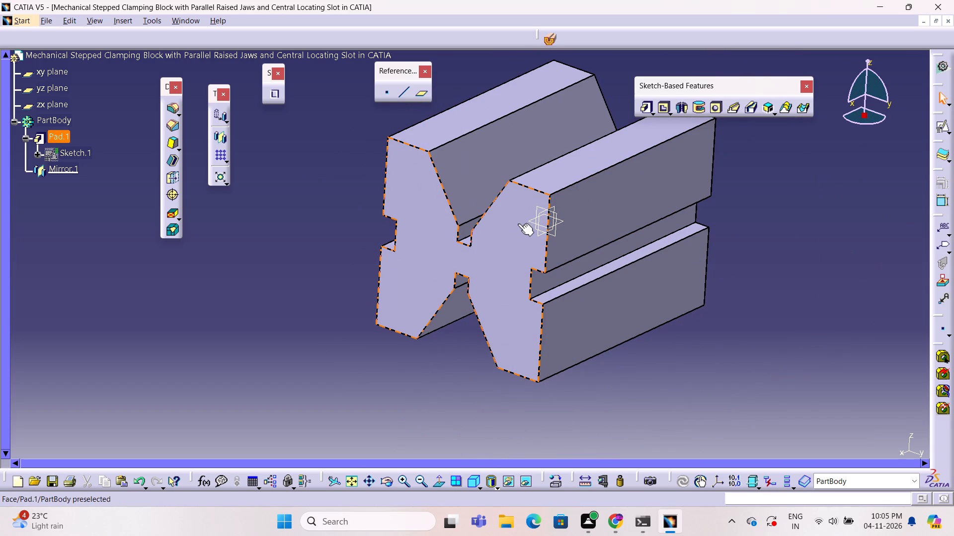
{"action": "left_click", "coordinate": [786, 233]}
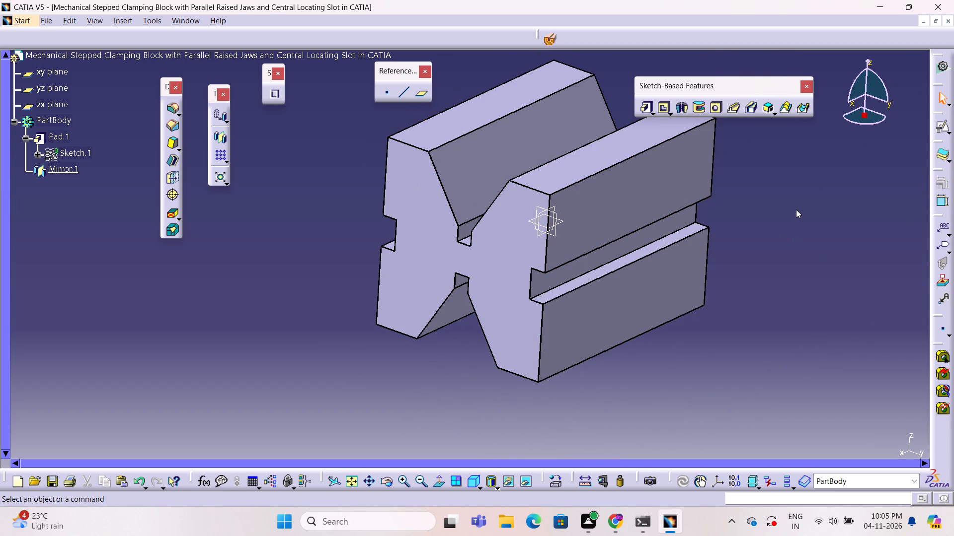
{"action": "left_click", "coordinate": [294, 238]}
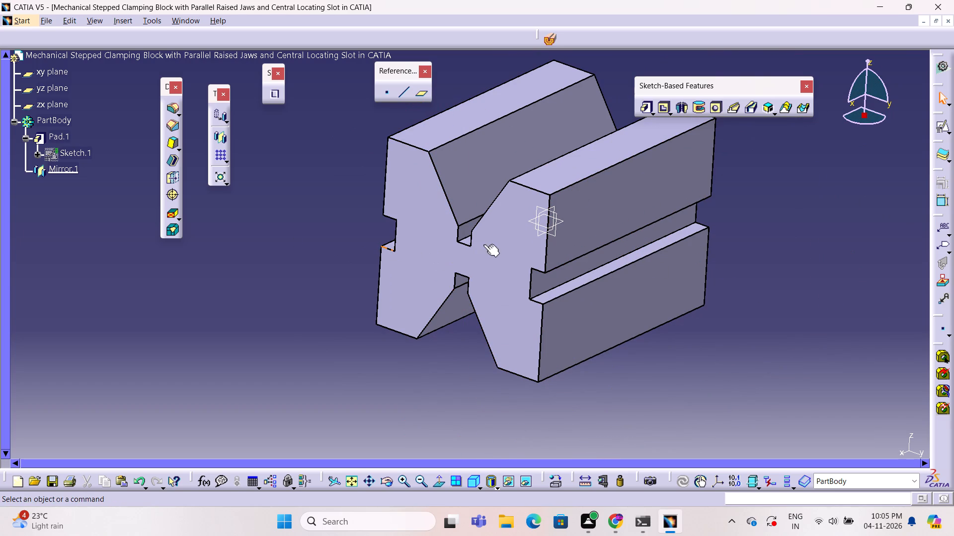
Open a new sketch on the block's X-shaped end face.
{"action": "left_click", "coordinate": [483, 244]}
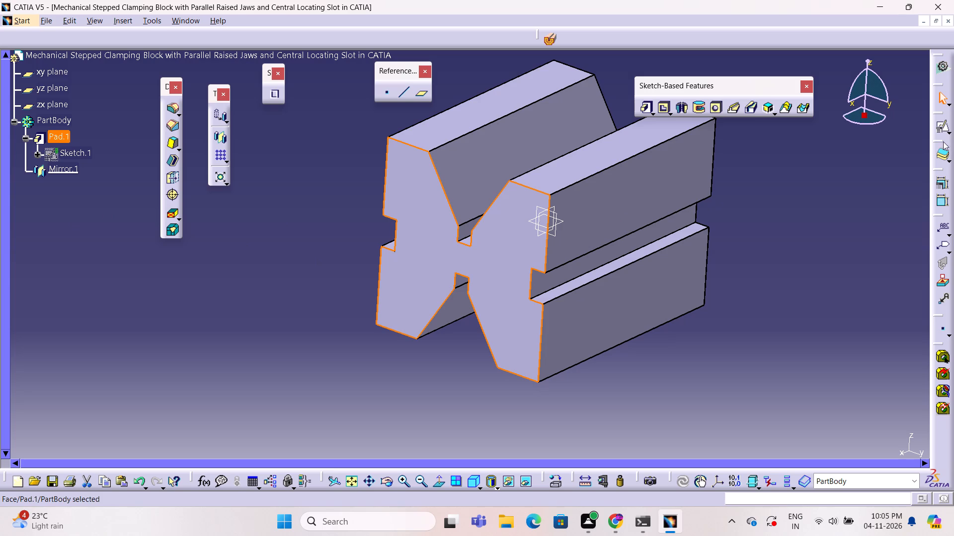
{"action": "left_click", "coordinate": [940, 125]}
{"action": "left_click", "coordinate": [852, 448]}
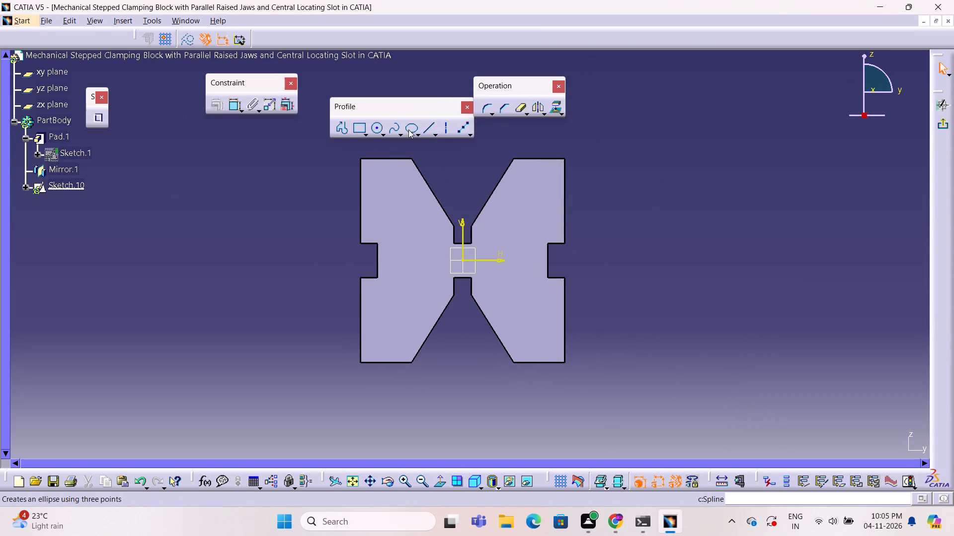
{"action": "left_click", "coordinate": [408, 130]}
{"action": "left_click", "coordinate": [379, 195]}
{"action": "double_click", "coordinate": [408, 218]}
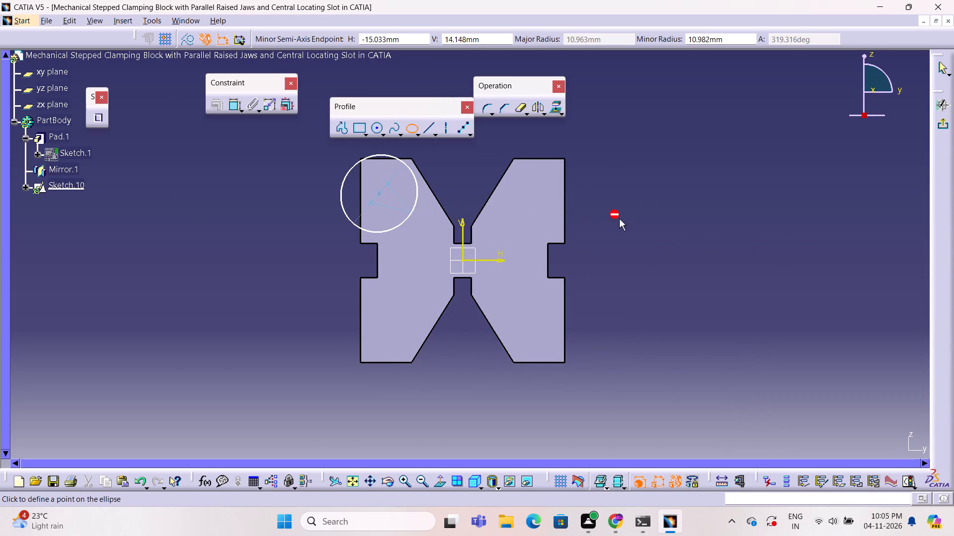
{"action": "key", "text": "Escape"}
Sketch a tilted ellipse with a major radius of about 4.5 mm left of the upper central slot, and exit the sketch.
{"action": "left_click", "coordinate": [412, 127]}
{"action": "left_click", "coordinate": [415, 237]}
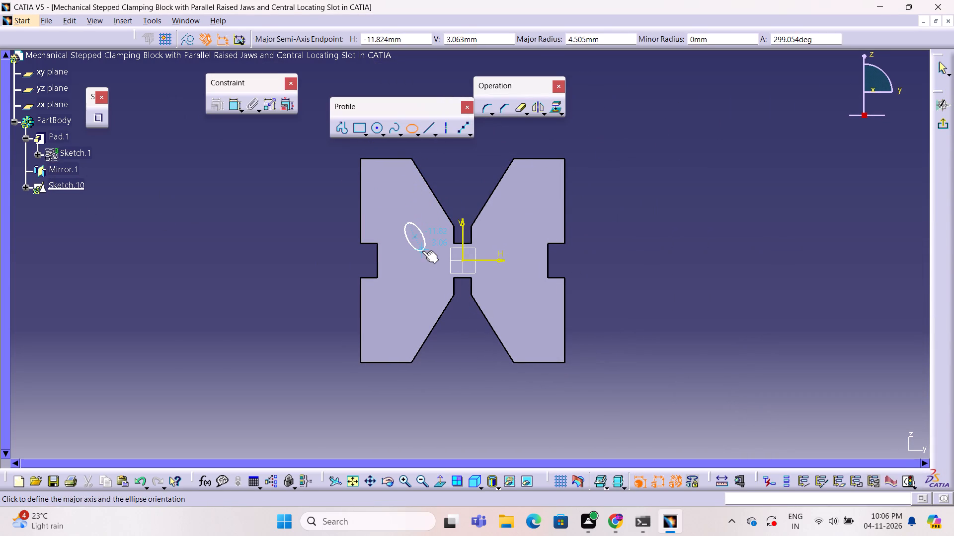
{"action": "left_click", "coordinate": [422, 251]}
{"action": "left_click", "coordinate": [426, 245]}
{"action": "key", "text": "Escape"}
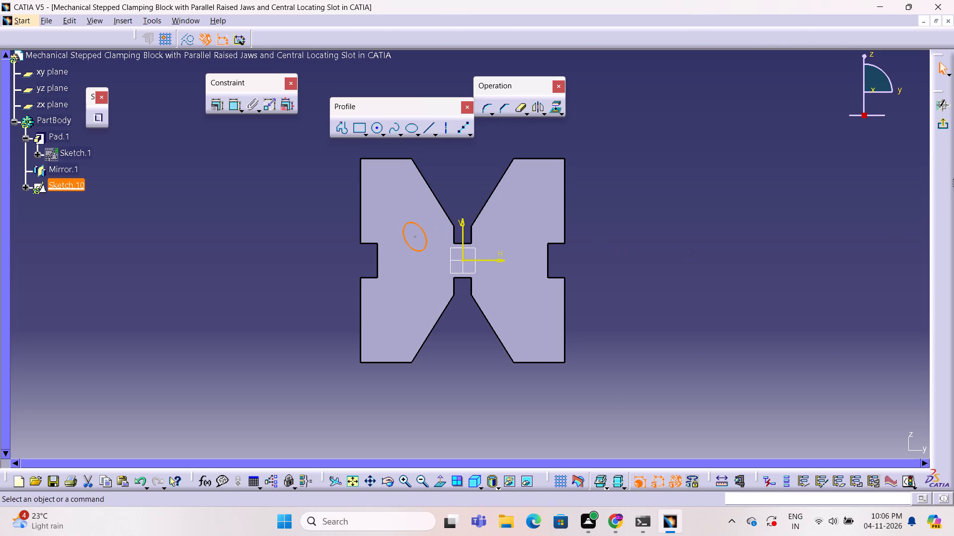
{"action": "left_click", "coordinate": [936, 124]}
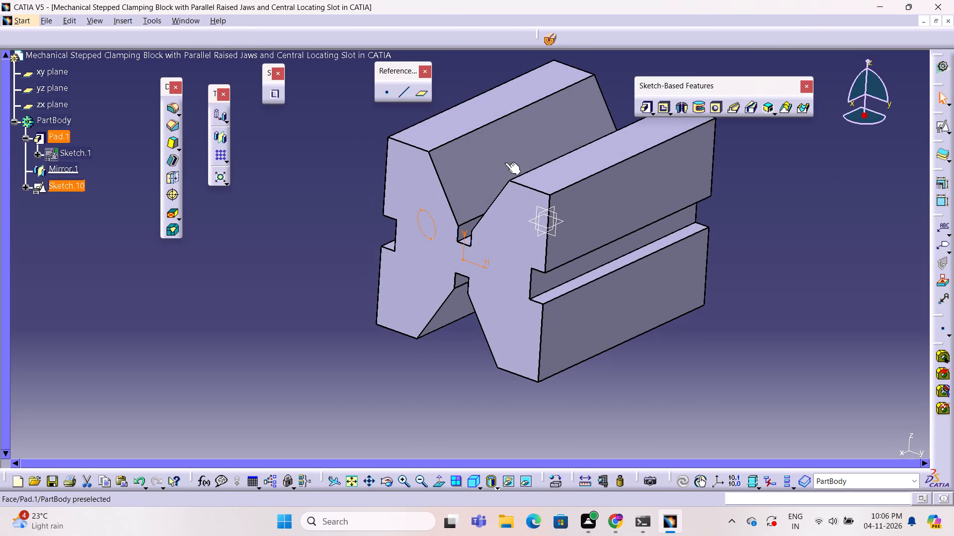
Cut the ellipse profile through the block as a pocket with the Up to last limit.
{"action": "left_click", "coordinate": [660, 109]}
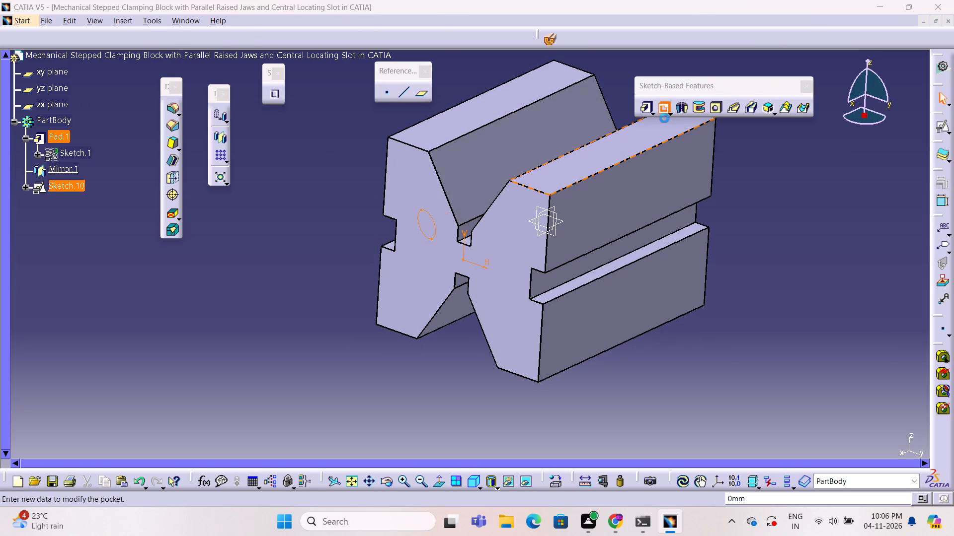
{"action": "left_click", "coordinate": [888, 207]}
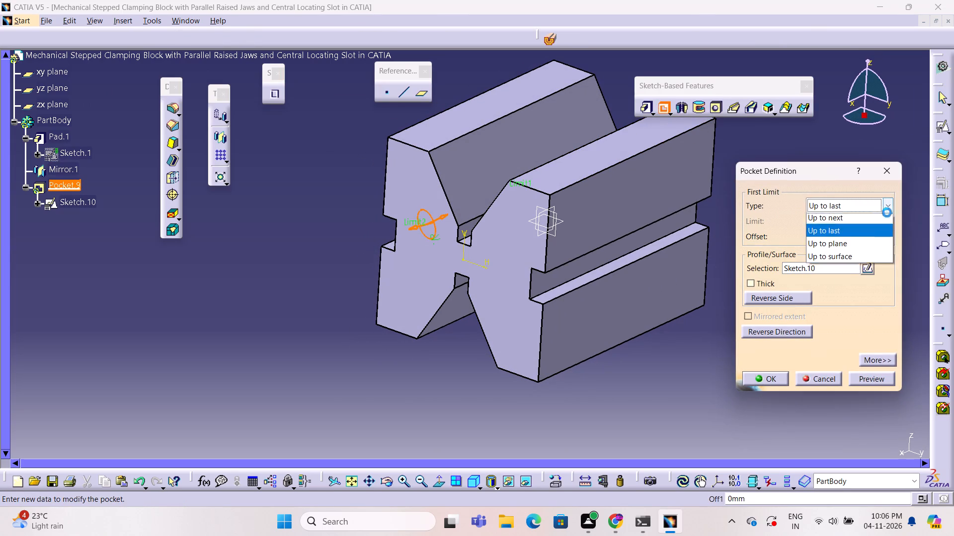
{"action": "left_click", "coordinate": [883, 204]}
{"action": "left_click", "coordinate": [871, 377]}
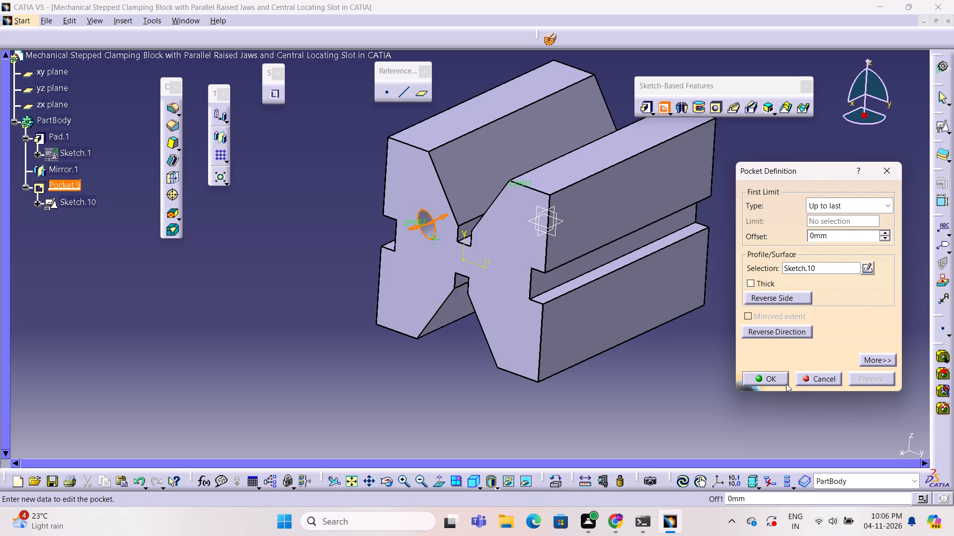
{"action": "left_click", "coordinate": [777, 375]}
Mirror the elliptical pocket about the zx plane onto the block's other half.
{"action": "left_click", "coordinate": [302, 224]}
{"action": "middle_click_drag", "start_coordinate": [306, 224], "coordinate": [344, 216], "text": "ctrl"}
{"action": "right_click_drag", "start_coordinate": [306, 224], "coordinate": [344, 216], "text": "ctrl"}
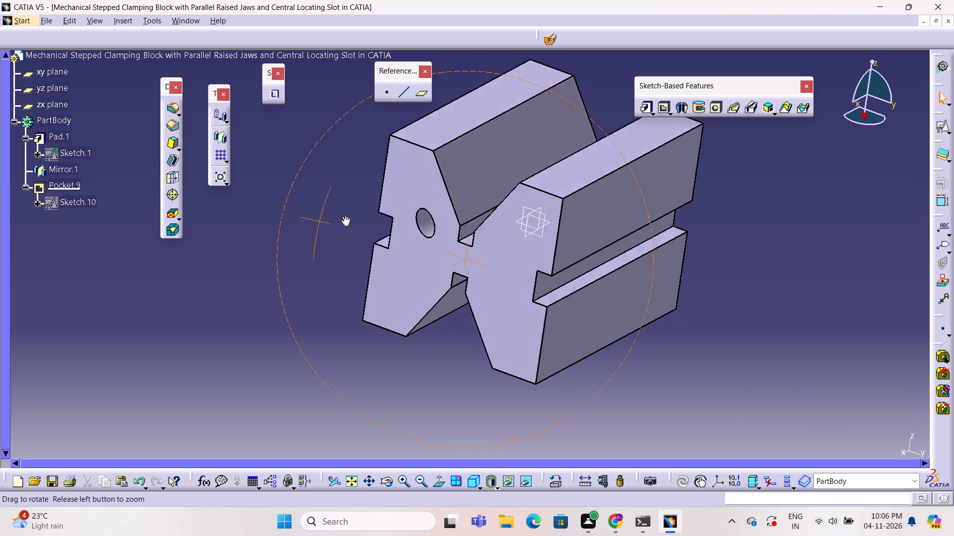
{"action": "middle_click_drag", "start_coordinate": [344, 216], "coordinate": [446, 150], "text": "ctrl"}
{"action": "right_click_drag", "start_coordinate": [344, 216], "coordinate": [495, 141], "text": "ctrl"}
{"action": "middle_click_drag", "start_coordinate": [445, 150], "coordinate": [496, 141], "text": "ctrl"}
{"action": "middle_click", "coordinate": [496, 141], "text": "ctrl"}
{"action": "right_click", "coordinate": [495, 141], "text": "ctrl"}
{"action": "left_click", "coordinate": [538, 160]}
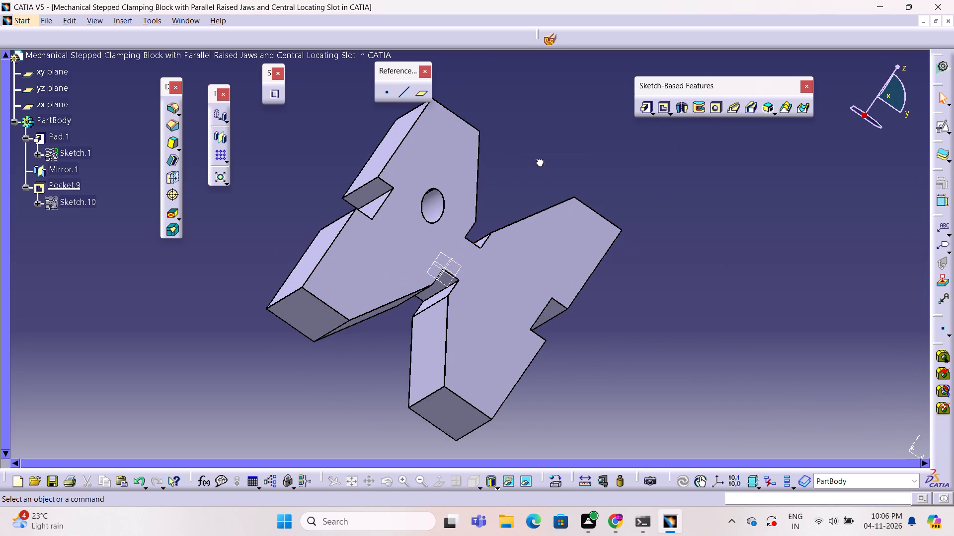
{"action": "left_click", "coordinate": [441, 206]}
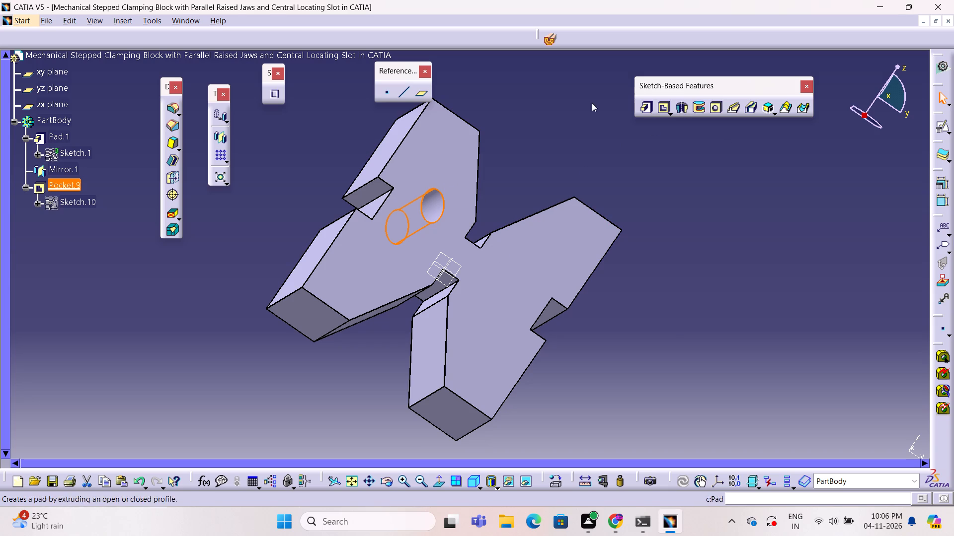
{"action": "left_click", "coordinate": [224, 133]}
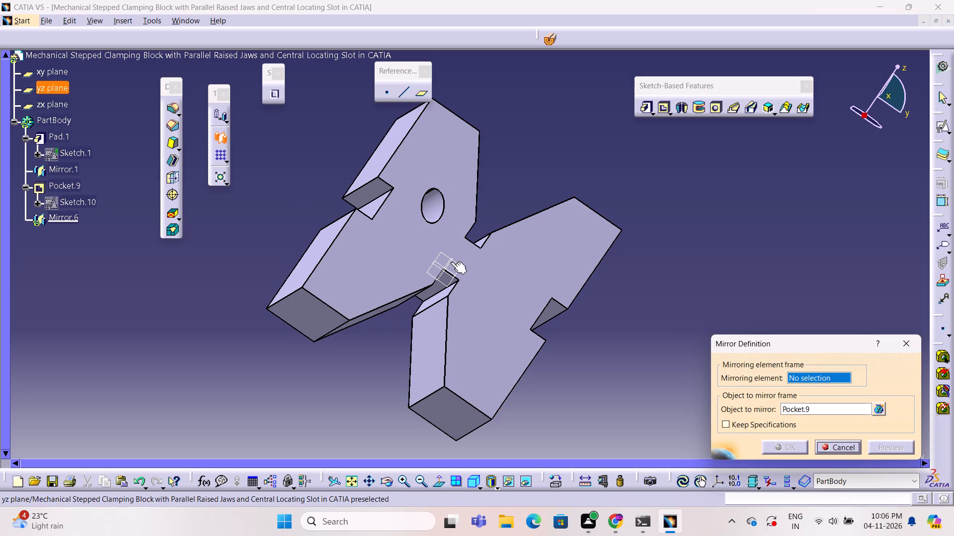
{"action": "left_click", "coordinate": [450, 262]}
{"action": "left_click", "coordinate": [884, 446]}
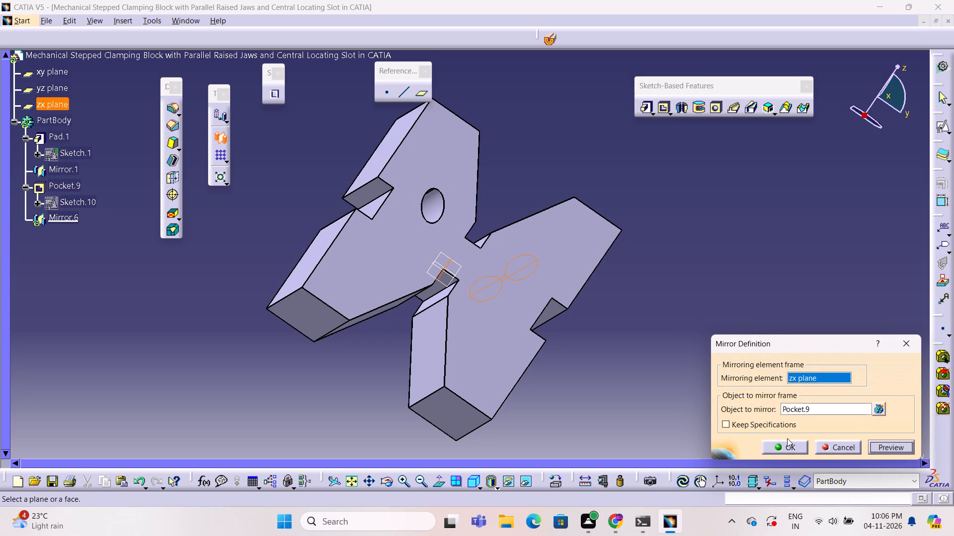
{"action": "left_click", "coordinate": [786, 444]}
{"action": "left_click", "coordinate": [645, 266]}
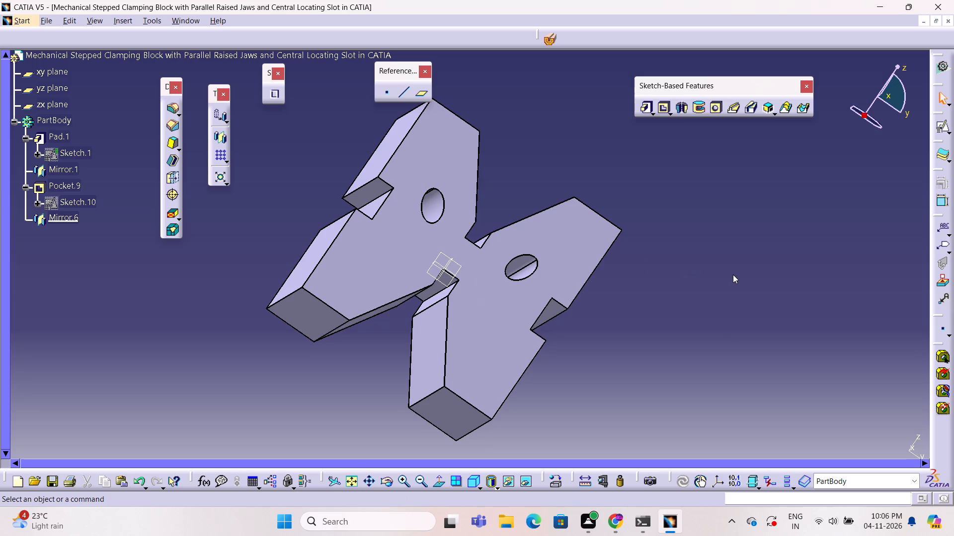
Measure the width between the two side edges of the upper central locating slot.
{"action": "middle_click_drag", "start_coordinate": [734, 276], "coordinate": [626, 211], "text": "ctrl"}
{"action": "right_click_drag", "start_coordinate": [734, 276], "coordinate": [738, 258], "text": "ctrl"}
{"action": "middle_click_drag", "start_coordinate": [626, 276], "coordinate": [758, 235], "text": "ctrl"}
{"action": "middle_click_drag", "start_coordinate": [738, 268], "coordinate": [738, 258], "text": "ctrl"}
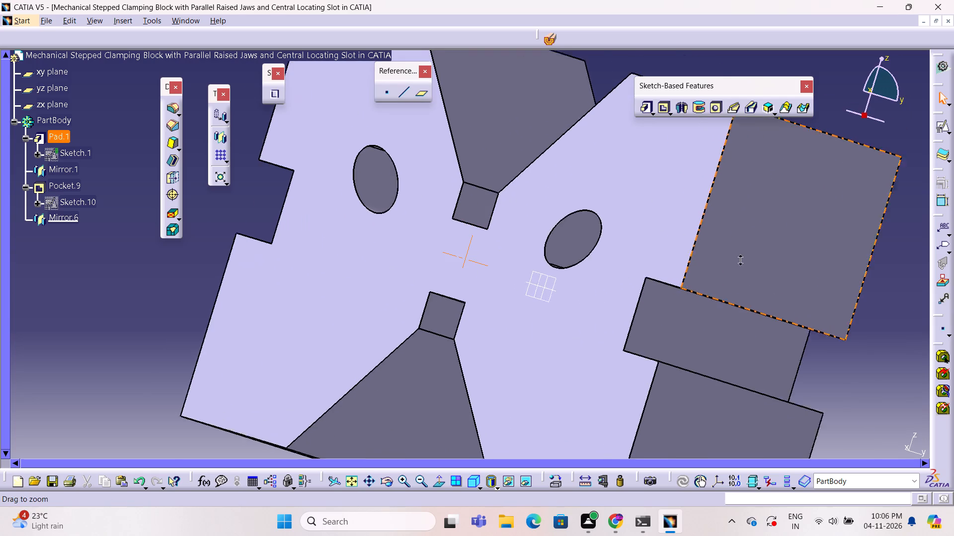
{"action": "right_click_drag", "start_coordinate": [738, 258], "coordinate": [739, 309], "text": "ctrl"}
{"action": "middle_click_drag", "start_coordinate": [738, 258], "coordinate": [739, 309], "text": "ctrl"}
{"action": "right_click", "coordinate": [739, 309], "text": "ctrl"}
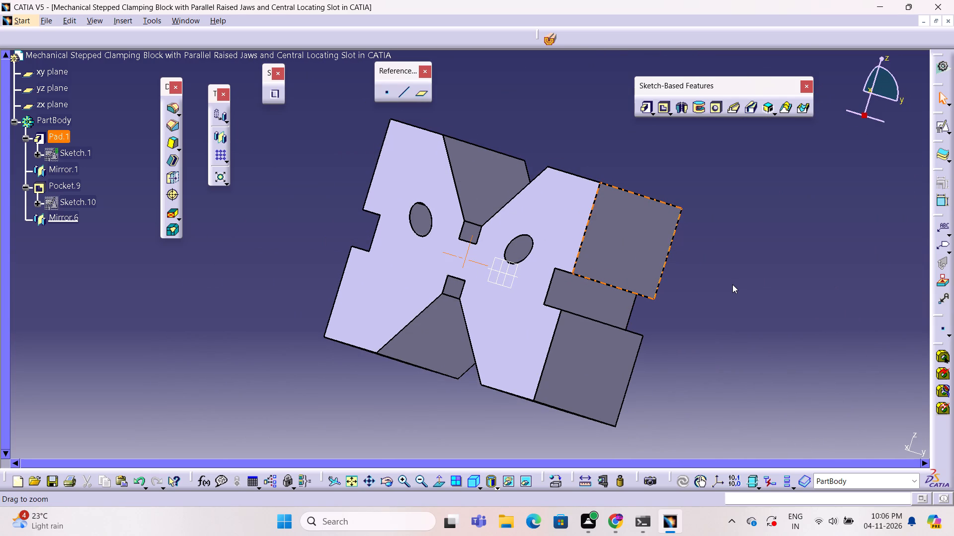
{"action": "left_click", "coordinate": [542, 152]}
{"action": "left_click", "coordinate": [583, 483]}
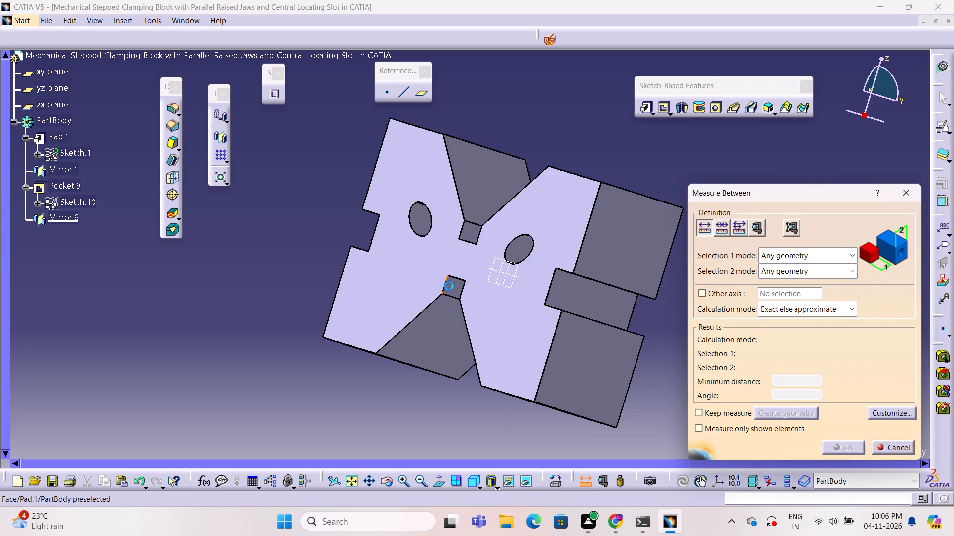
{"action": "left_click", "coordinate": [461, 230]}
{"action": "left_click", "coordinate": [477, 238]}
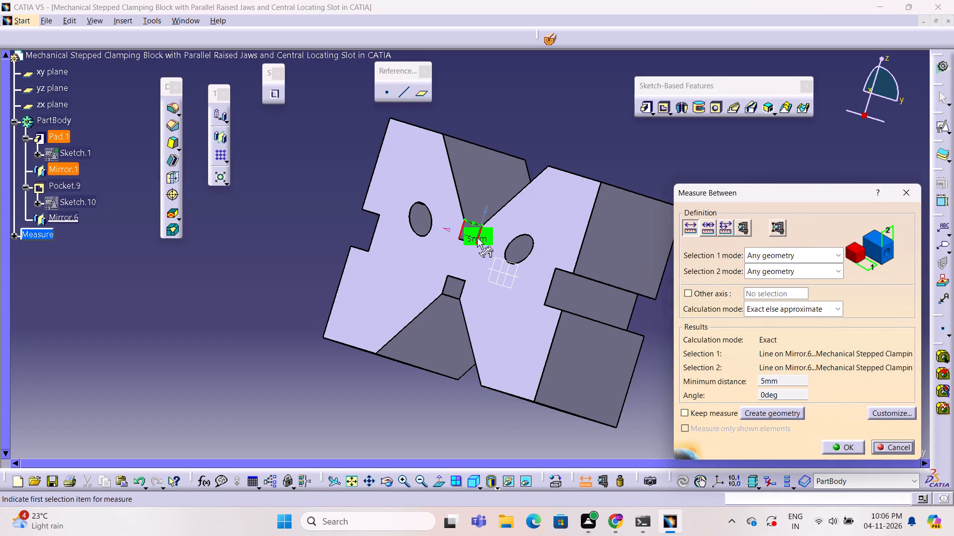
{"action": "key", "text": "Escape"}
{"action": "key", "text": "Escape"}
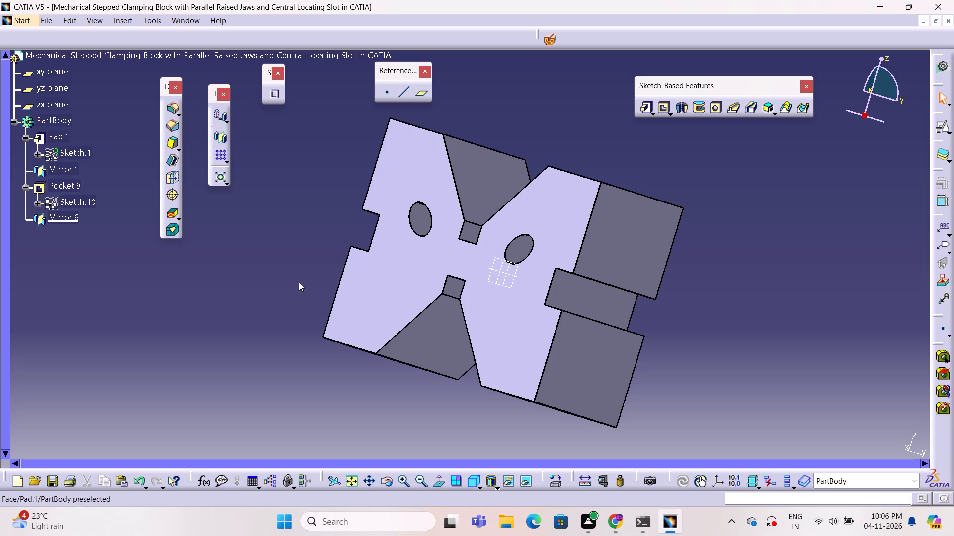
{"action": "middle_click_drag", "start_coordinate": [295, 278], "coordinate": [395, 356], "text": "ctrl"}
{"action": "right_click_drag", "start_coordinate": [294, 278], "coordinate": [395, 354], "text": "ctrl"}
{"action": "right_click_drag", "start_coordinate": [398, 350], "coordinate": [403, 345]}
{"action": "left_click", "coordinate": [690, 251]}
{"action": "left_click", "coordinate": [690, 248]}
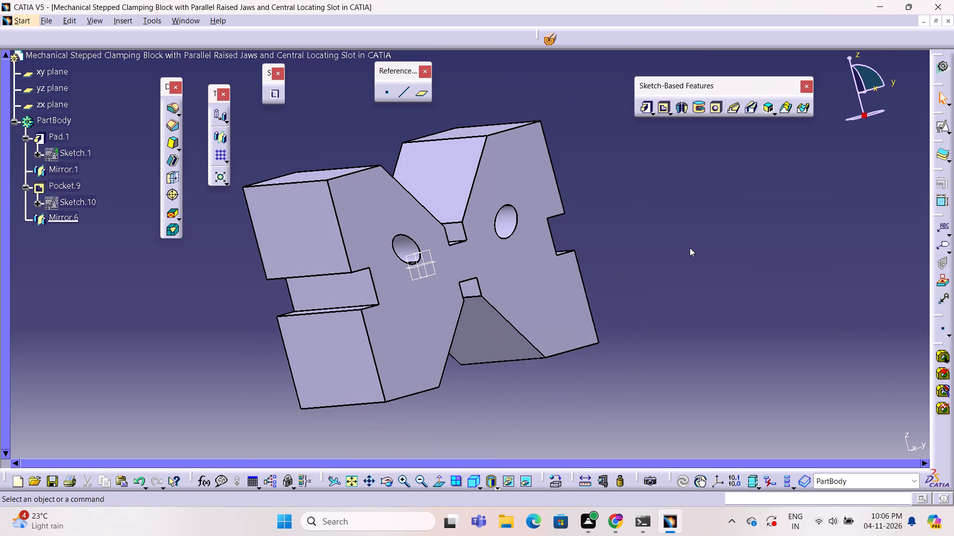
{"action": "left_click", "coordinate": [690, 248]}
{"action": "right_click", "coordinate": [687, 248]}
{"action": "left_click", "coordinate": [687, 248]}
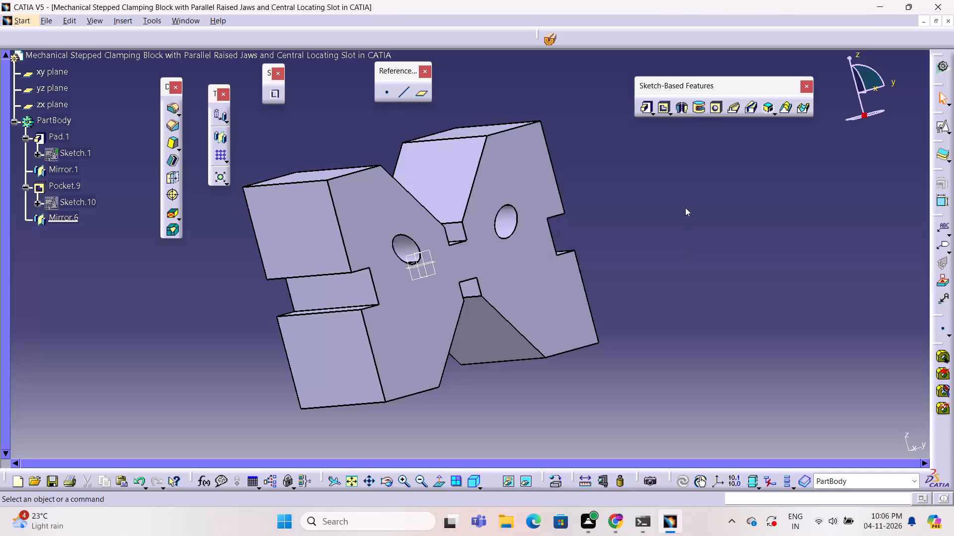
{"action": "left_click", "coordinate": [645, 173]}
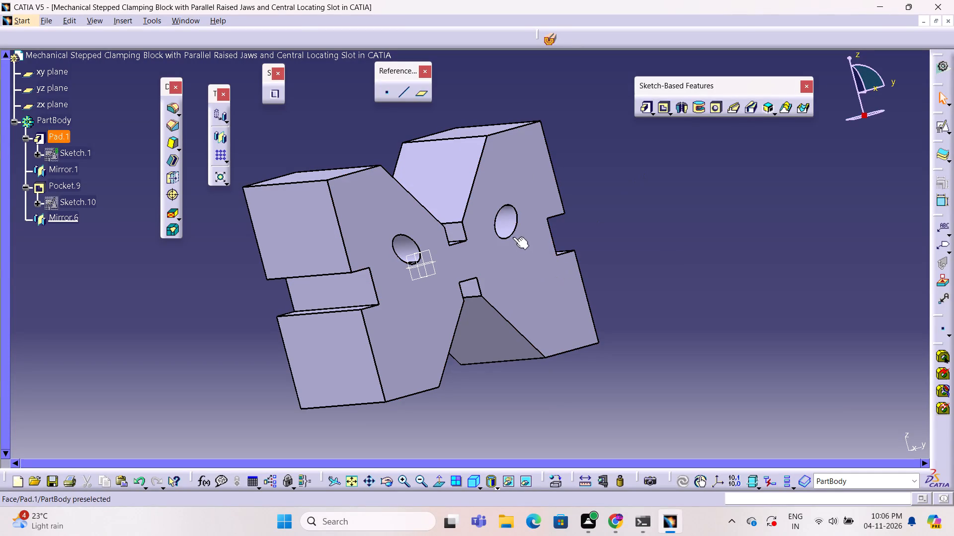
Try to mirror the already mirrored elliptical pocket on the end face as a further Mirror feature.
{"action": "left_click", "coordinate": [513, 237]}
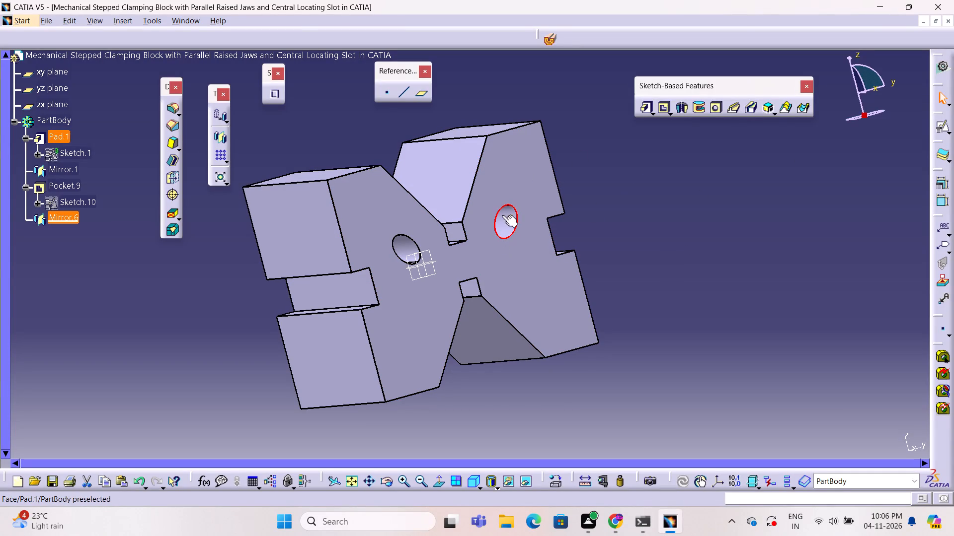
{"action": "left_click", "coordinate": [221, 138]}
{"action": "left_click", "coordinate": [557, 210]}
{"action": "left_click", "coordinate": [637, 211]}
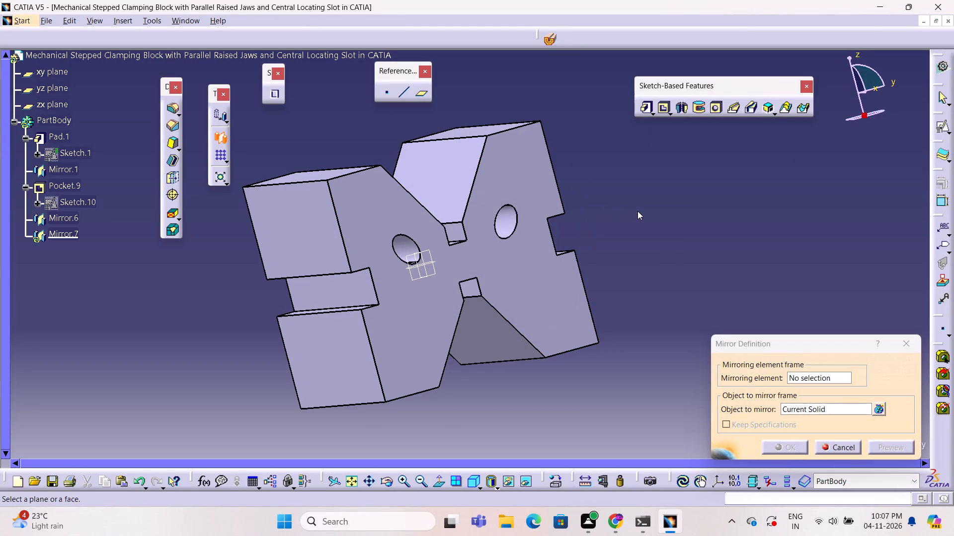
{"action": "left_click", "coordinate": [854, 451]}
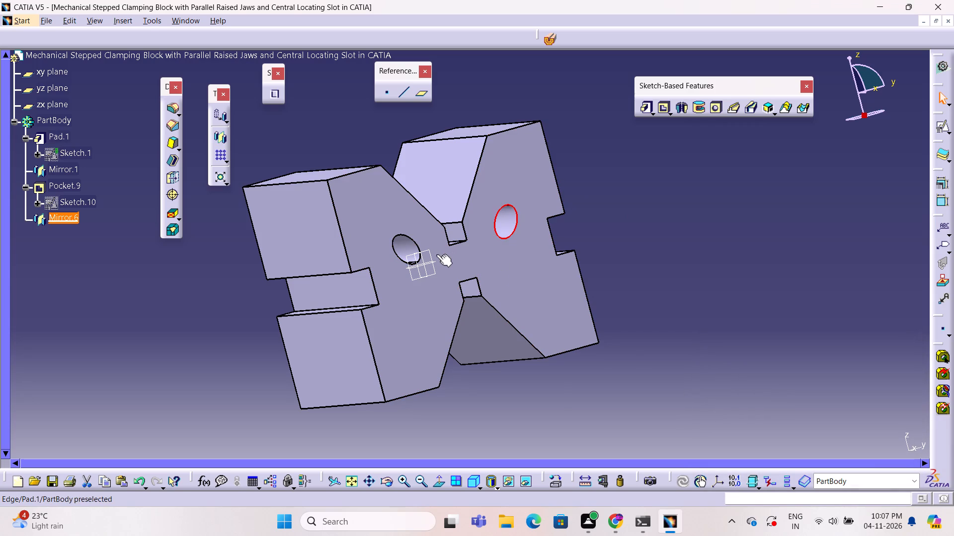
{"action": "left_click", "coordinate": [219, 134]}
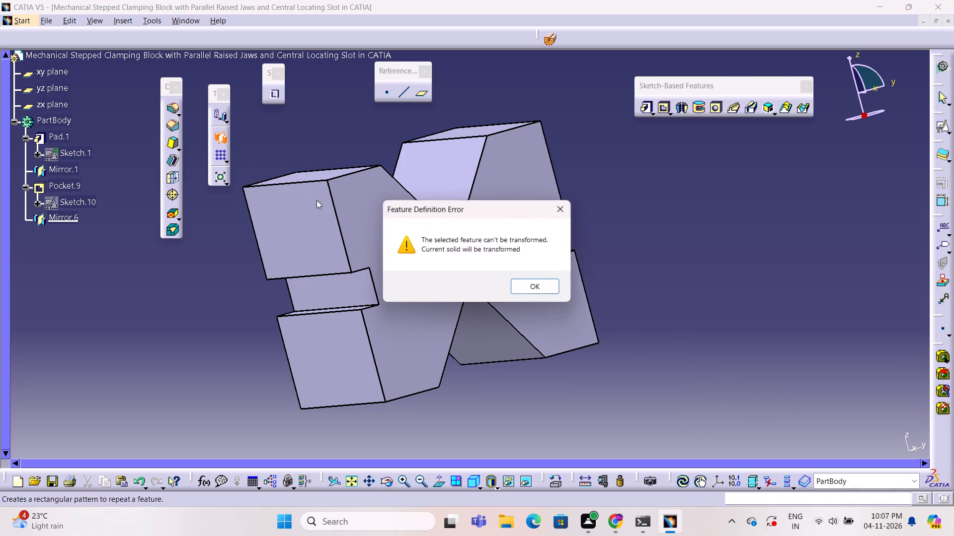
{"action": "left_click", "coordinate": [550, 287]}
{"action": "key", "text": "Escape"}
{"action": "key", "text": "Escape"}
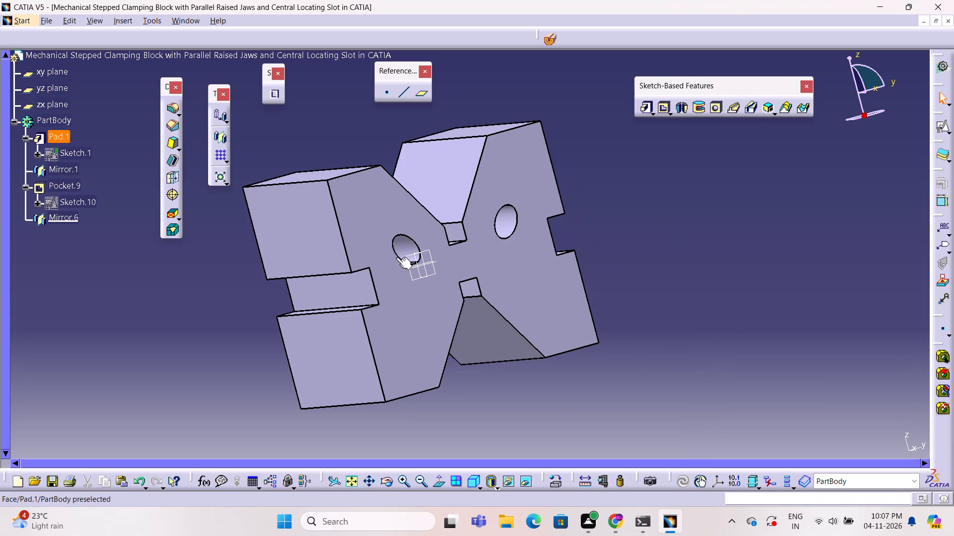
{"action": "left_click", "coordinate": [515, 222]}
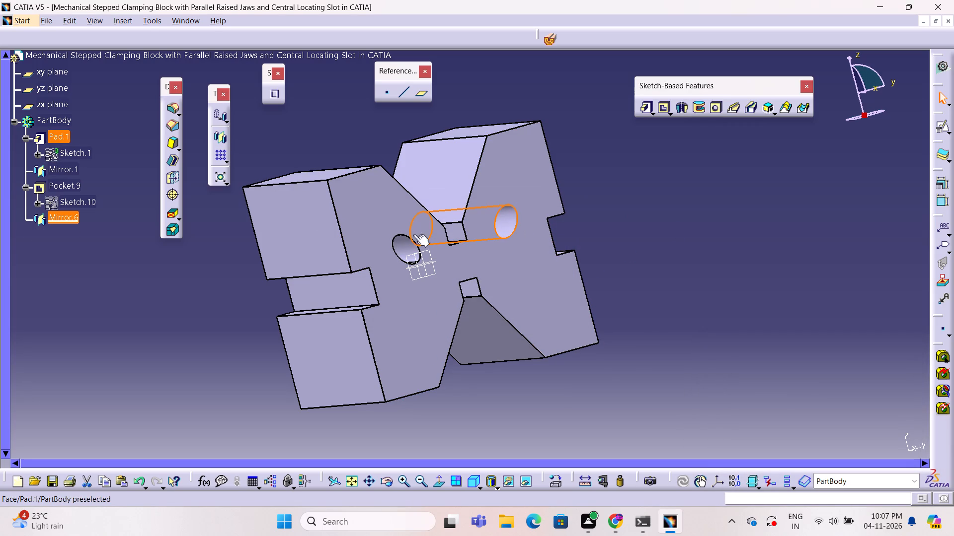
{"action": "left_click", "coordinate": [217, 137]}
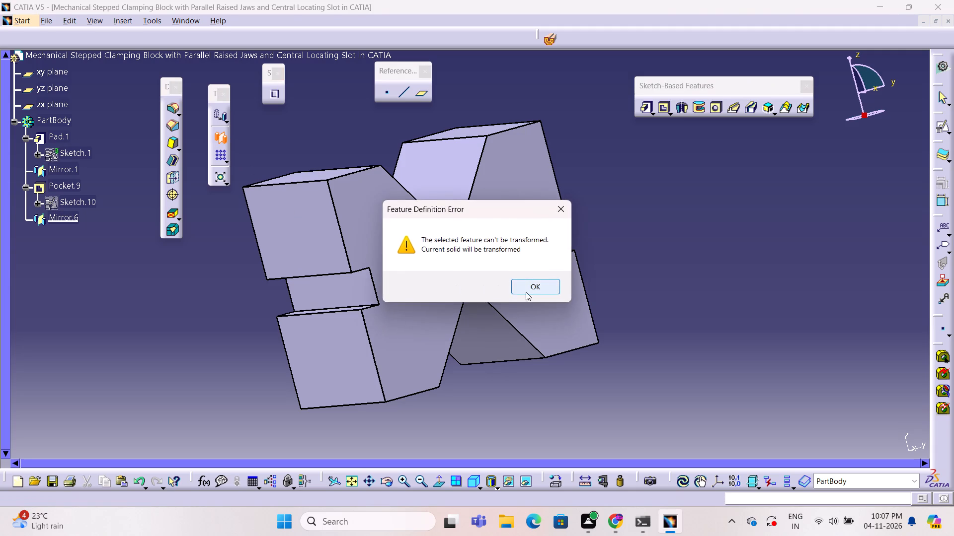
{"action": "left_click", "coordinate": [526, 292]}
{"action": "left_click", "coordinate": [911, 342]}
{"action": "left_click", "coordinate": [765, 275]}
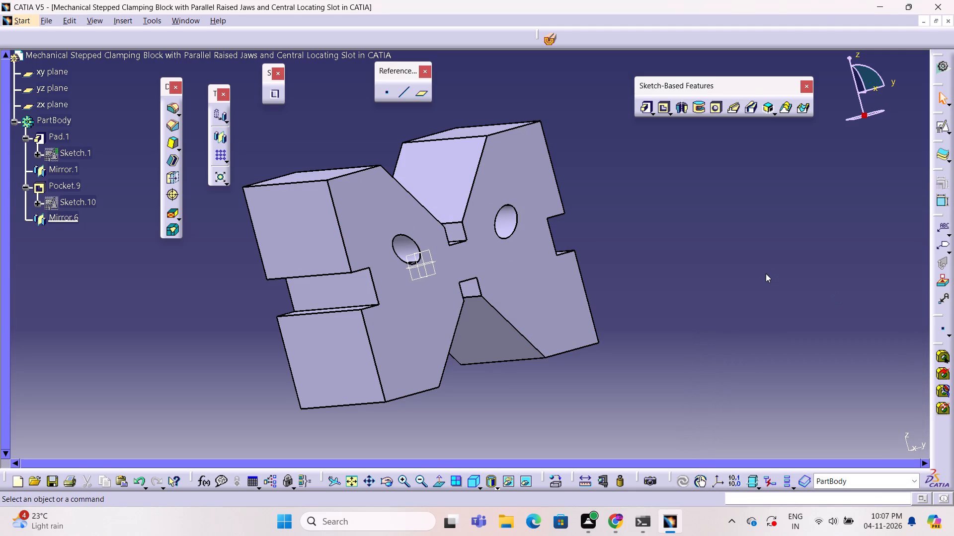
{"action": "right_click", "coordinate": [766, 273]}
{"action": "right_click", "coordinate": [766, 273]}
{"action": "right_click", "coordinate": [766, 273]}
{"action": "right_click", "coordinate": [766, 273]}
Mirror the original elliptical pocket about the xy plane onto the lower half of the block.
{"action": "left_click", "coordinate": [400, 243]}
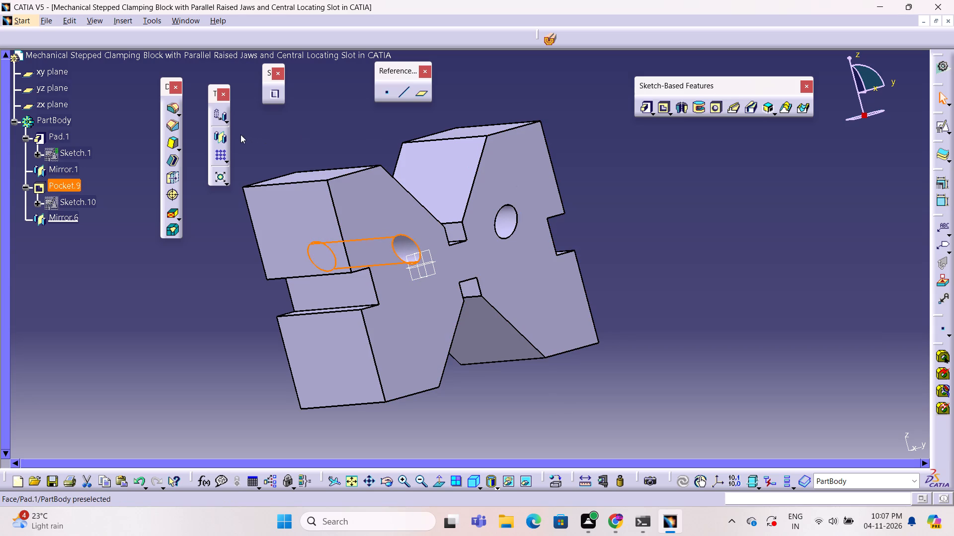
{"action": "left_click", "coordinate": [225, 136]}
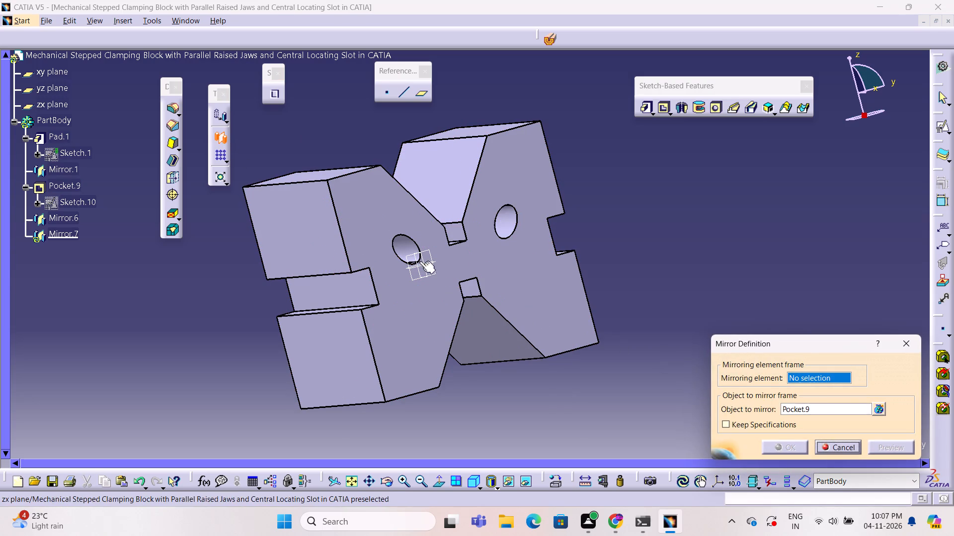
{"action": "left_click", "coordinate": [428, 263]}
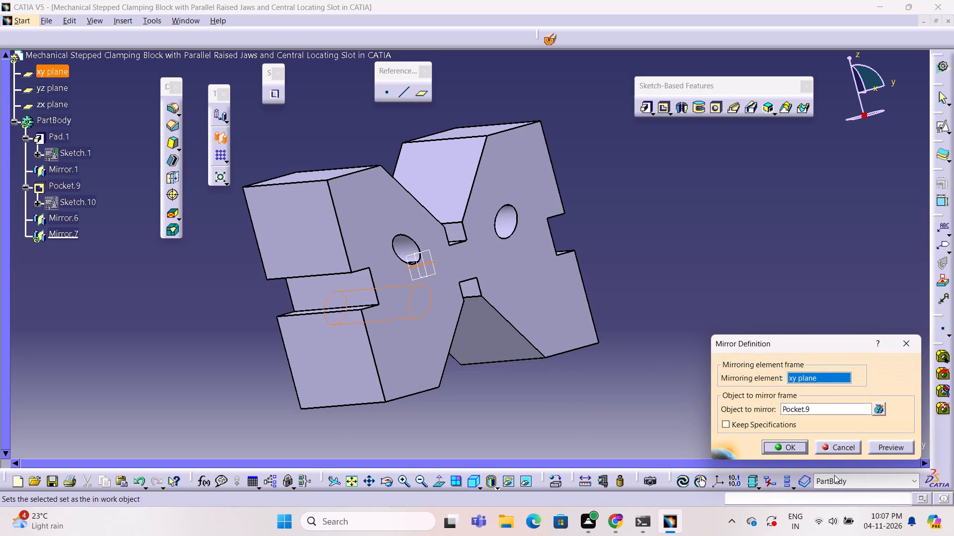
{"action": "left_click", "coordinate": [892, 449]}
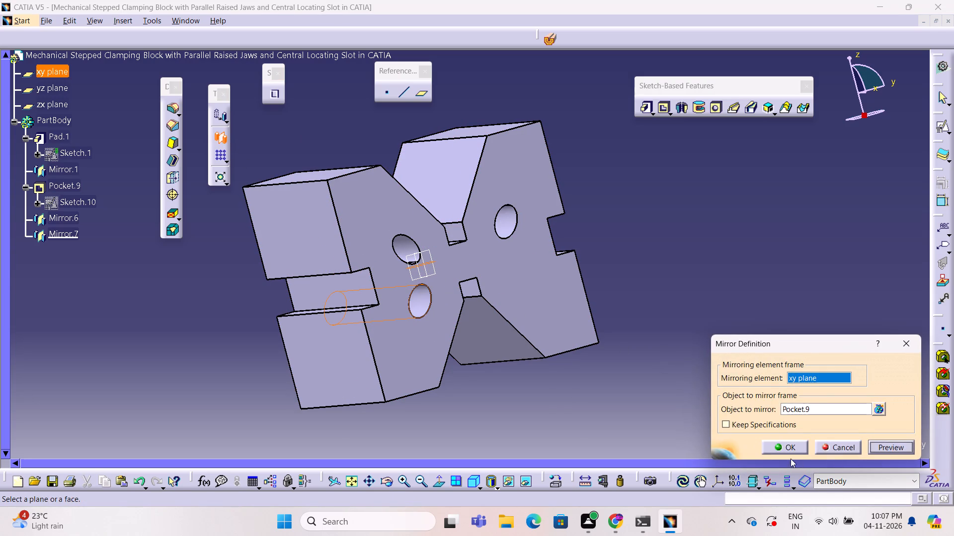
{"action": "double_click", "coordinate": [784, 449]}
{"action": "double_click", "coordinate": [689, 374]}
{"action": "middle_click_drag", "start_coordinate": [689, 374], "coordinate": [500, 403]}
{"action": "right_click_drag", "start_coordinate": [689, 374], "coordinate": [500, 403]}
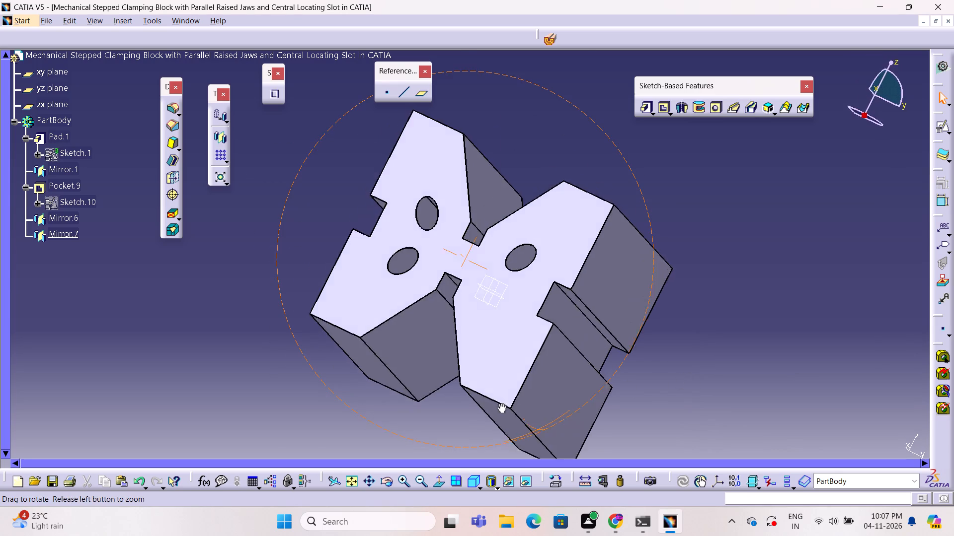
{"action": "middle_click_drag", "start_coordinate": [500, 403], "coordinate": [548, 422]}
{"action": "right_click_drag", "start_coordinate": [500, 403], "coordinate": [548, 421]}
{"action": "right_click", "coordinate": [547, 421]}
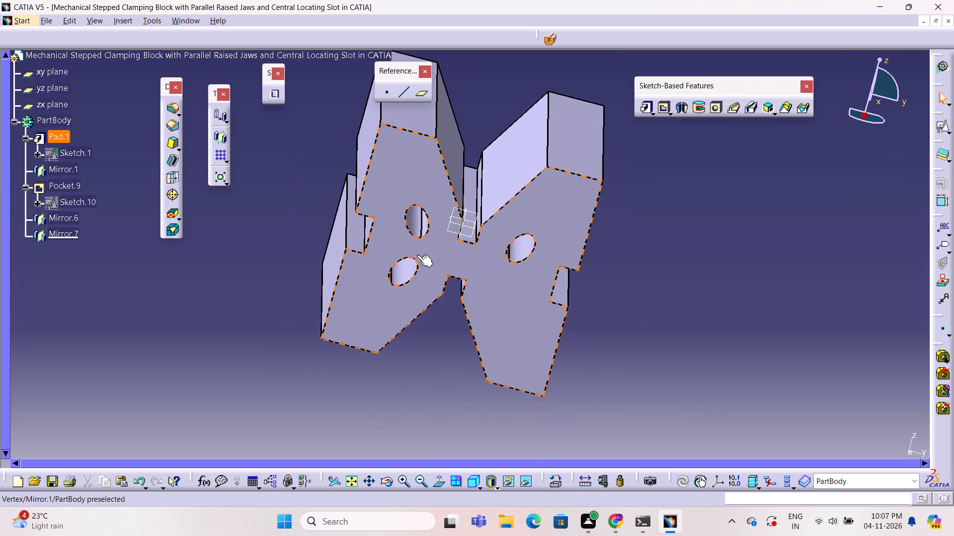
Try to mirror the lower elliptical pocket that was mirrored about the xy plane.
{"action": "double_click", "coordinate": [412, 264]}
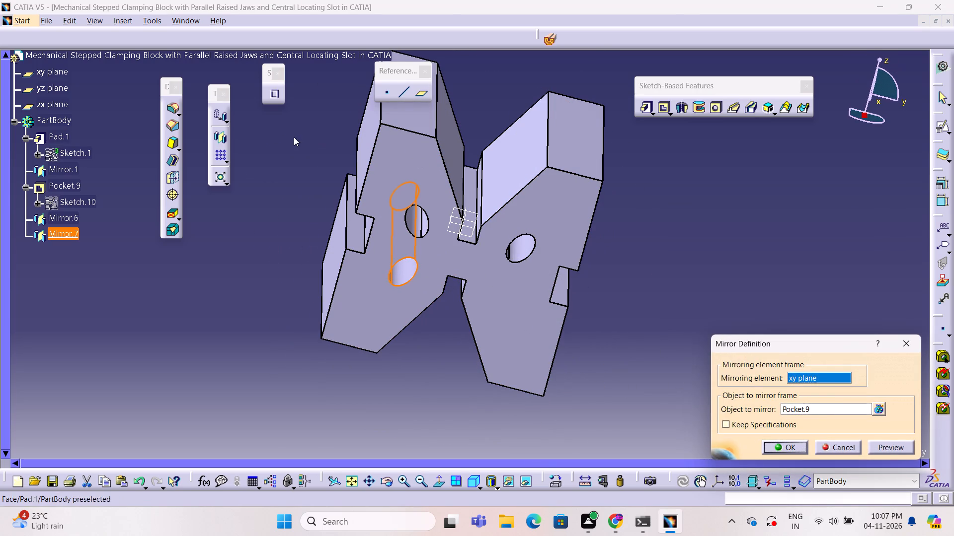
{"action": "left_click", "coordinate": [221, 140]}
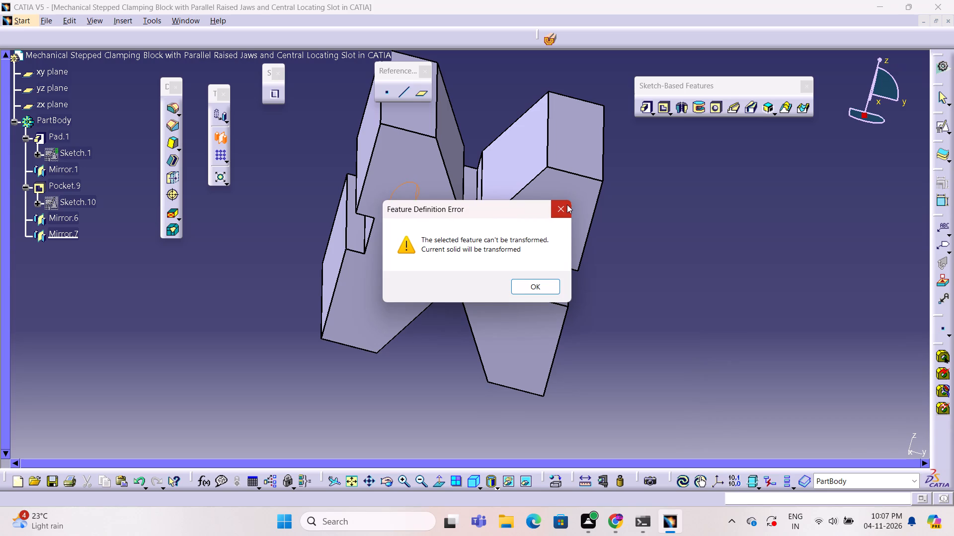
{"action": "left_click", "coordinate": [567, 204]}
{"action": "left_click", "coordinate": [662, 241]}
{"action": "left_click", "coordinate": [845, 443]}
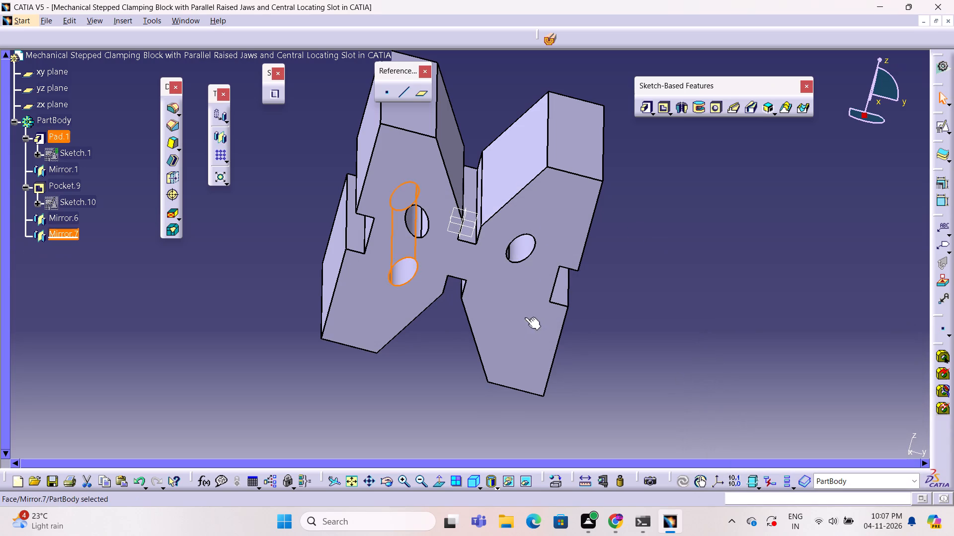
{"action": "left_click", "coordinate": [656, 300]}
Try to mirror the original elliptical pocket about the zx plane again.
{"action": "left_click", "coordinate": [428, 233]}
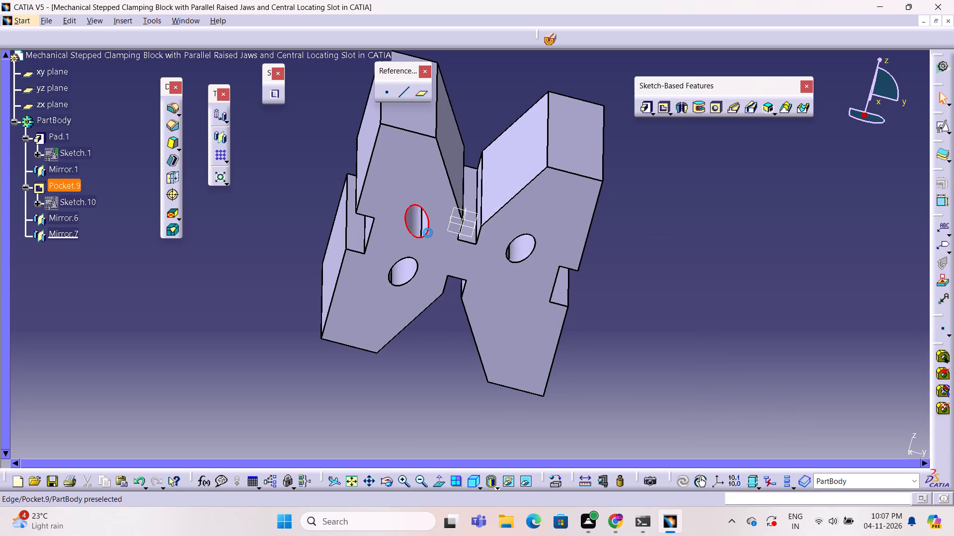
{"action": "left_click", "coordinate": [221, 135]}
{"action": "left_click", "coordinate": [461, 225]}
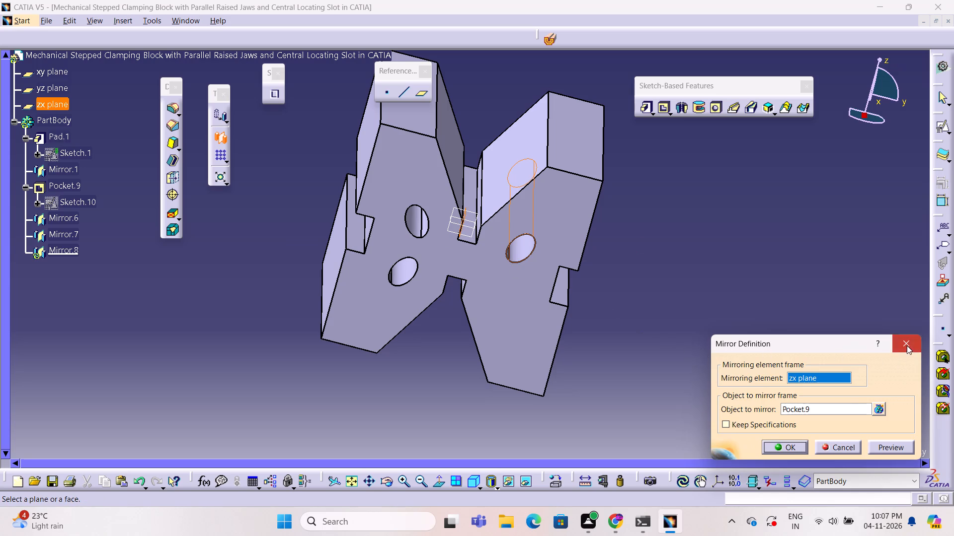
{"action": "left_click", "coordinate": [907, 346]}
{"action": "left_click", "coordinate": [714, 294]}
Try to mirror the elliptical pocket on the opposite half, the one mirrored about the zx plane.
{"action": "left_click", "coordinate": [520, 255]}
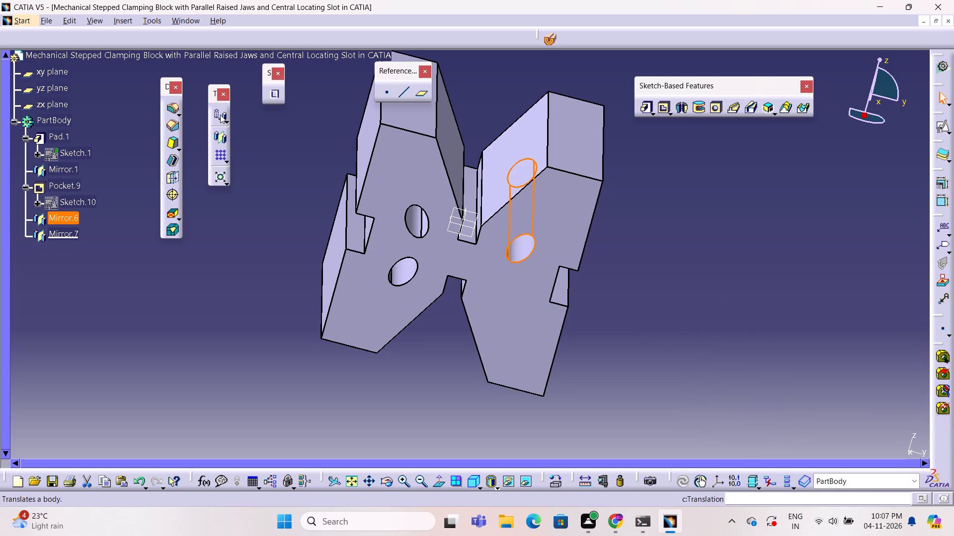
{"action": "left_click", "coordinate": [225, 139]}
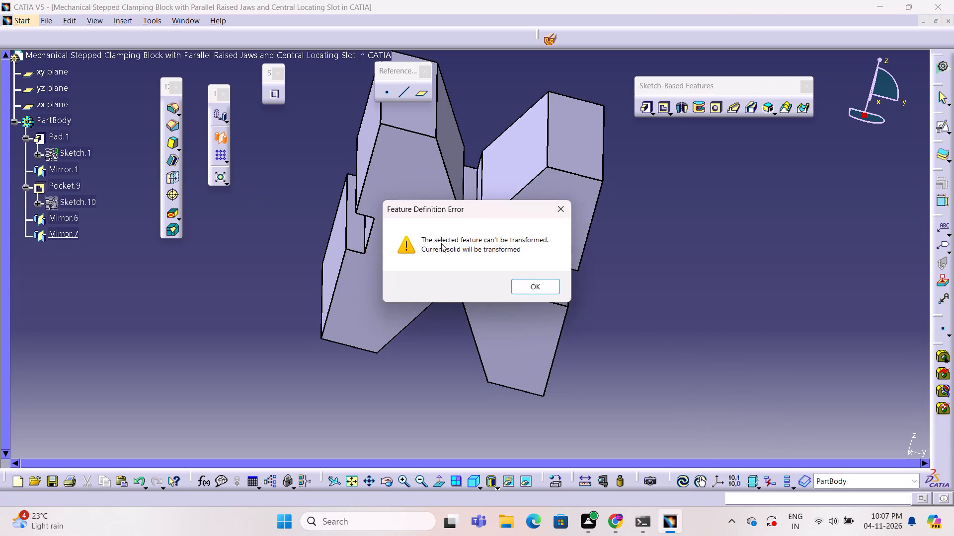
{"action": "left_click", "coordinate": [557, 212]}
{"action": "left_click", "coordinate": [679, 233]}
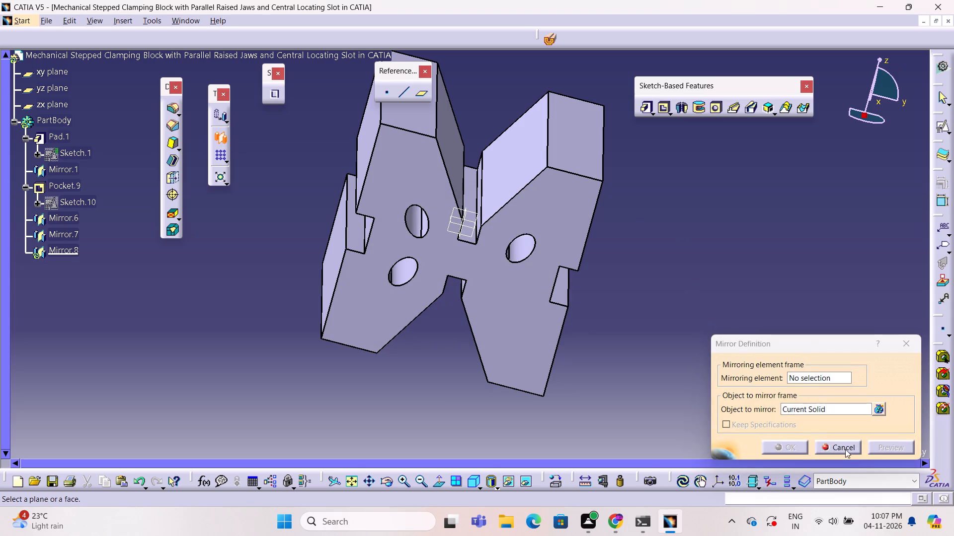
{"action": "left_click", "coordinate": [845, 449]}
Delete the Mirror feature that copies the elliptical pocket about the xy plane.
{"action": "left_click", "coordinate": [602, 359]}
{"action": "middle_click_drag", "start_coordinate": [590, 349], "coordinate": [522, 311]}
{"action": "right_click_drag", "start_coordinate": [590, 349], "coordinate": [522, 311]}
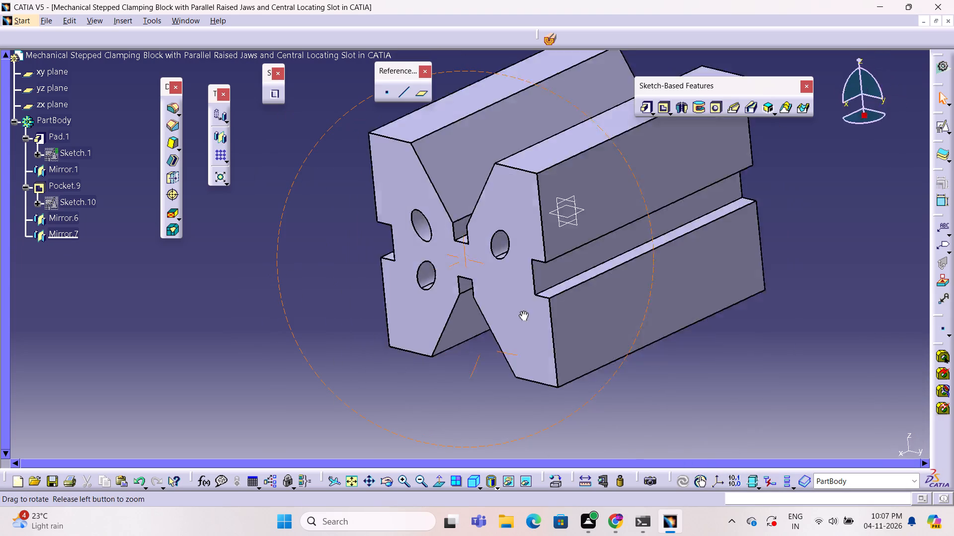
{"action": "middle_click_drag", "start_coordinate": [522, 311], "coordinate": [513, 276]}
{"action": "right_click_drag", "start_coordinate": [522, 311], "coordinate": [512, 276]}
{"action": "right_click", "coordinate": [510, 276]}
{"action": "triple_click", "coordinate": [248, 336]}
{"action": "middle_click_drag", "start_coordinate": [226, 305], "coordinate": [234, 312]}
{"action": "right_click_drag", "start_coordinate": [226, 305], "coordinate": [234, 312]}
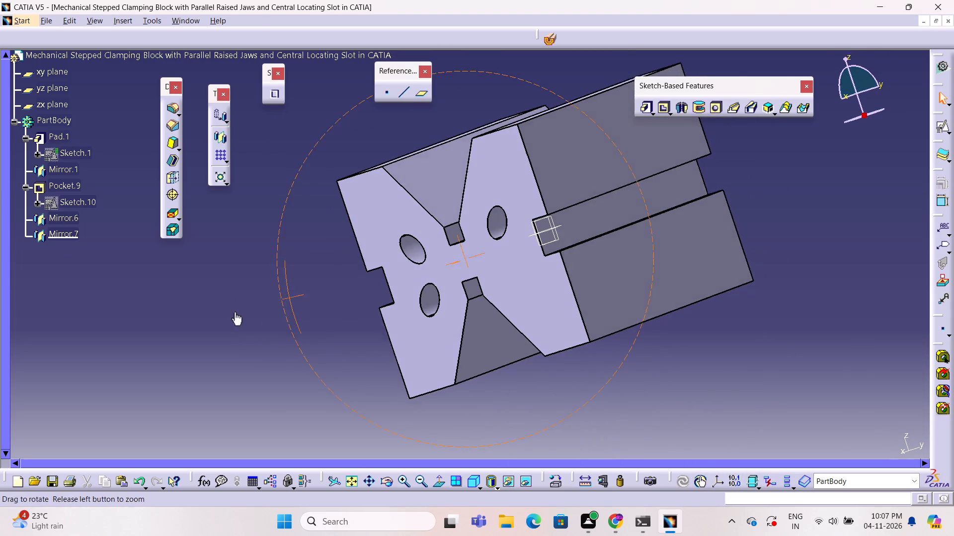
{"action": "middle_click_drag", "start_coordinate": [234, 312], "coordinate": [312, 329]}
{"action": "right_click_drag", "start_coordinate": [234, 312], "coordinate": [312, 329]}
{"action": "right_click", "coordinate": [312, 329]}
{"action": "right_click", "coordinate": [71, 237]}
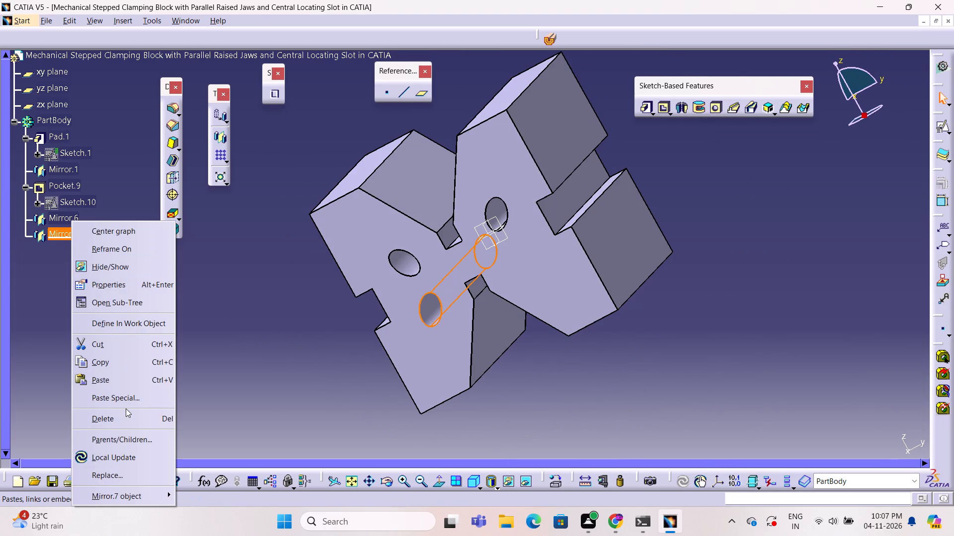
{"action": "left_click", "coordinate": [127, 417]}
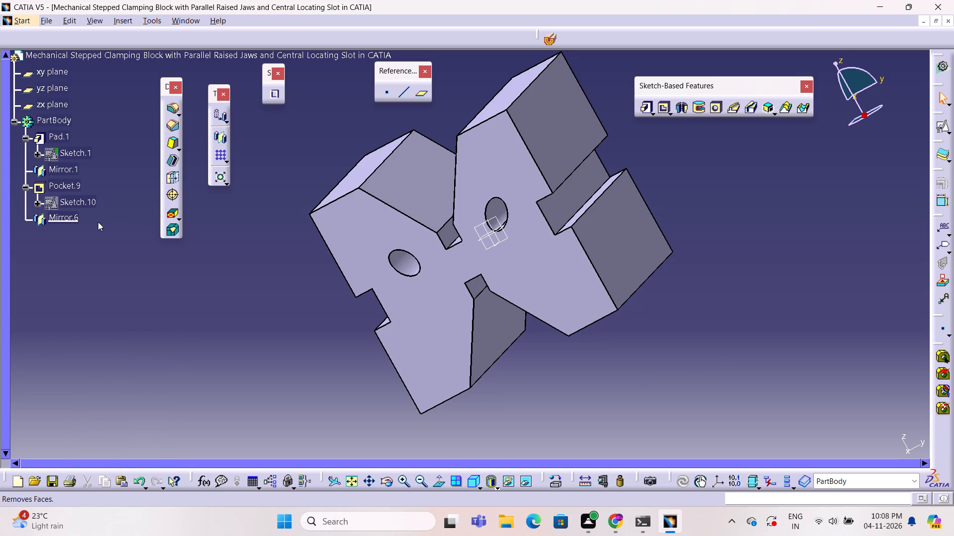
Delete the Mirror feature that copies the elliptical pocket about the zx plane.
{"action": "right_click", "coordinate": [67, 219]}
{"action": "left_click", "coordinate": [117, 423]}
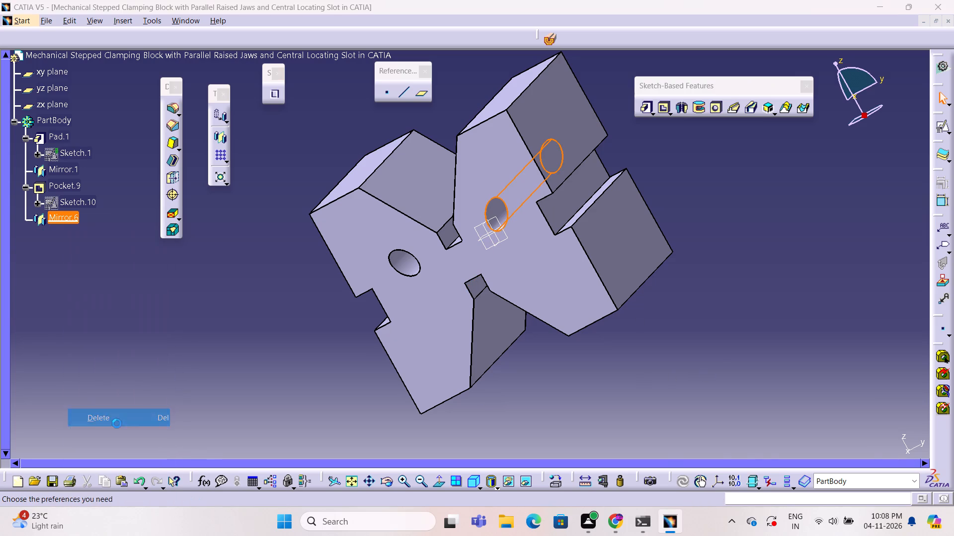
{"action": "left_click", "coordinate": [833, 451]}
{"action": "left_click", "coordinate": [165, 339]}
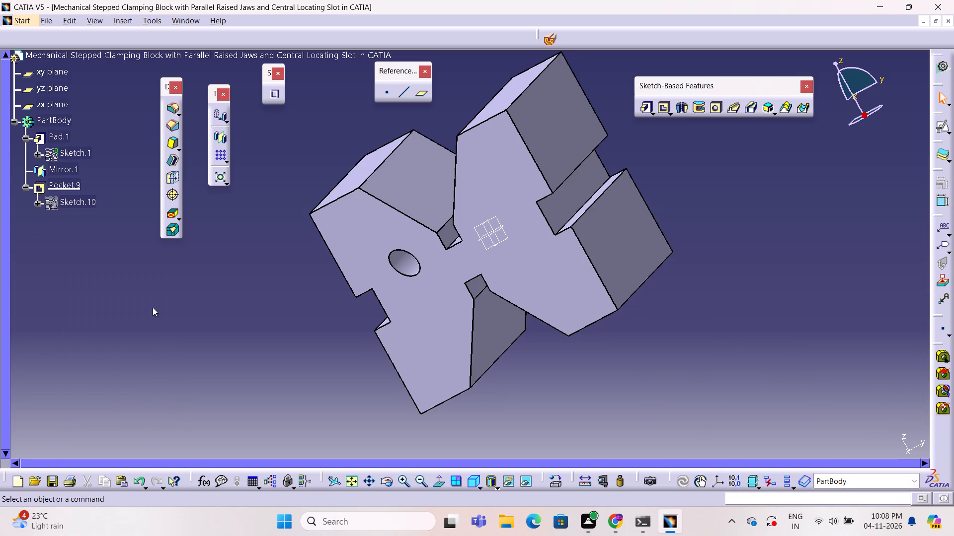
Delete the ellipse sketch of the original pocket together with all its children.
{"action": "right_click", "coordinate": [71, 200]}
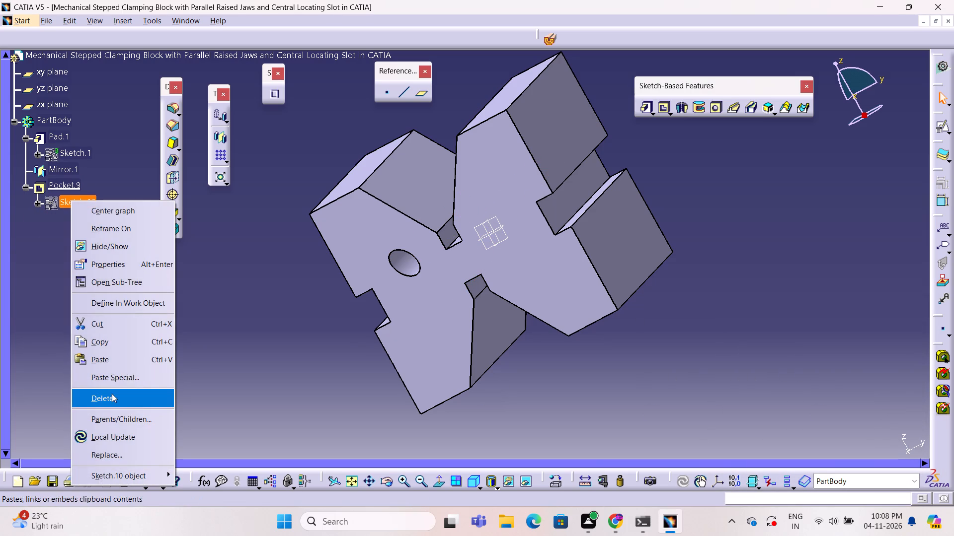
{"action": "left_click", "coordinate": [112, 395]}
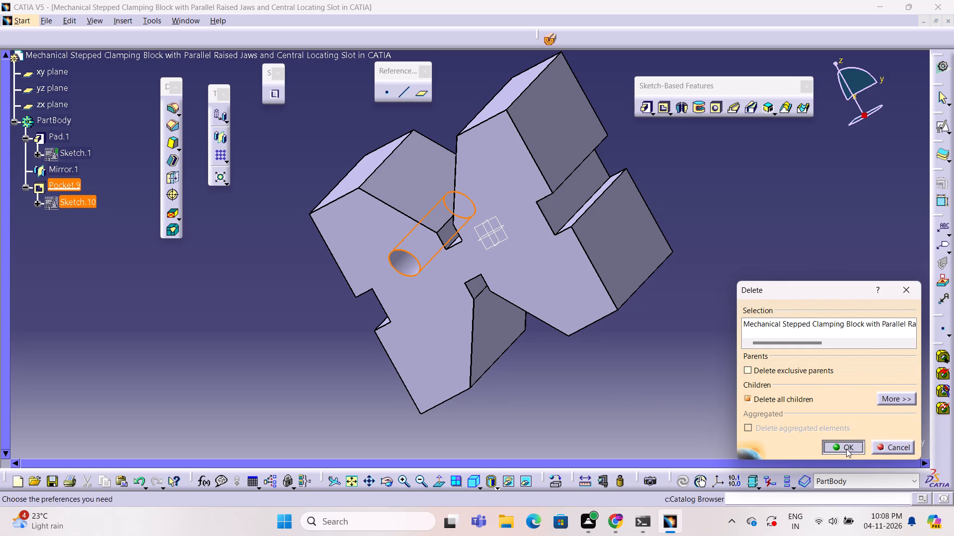
{"action": "left_click", "coordinate": [846, 449]}
{"action": "left_click", "coordinate": [592, 362]}
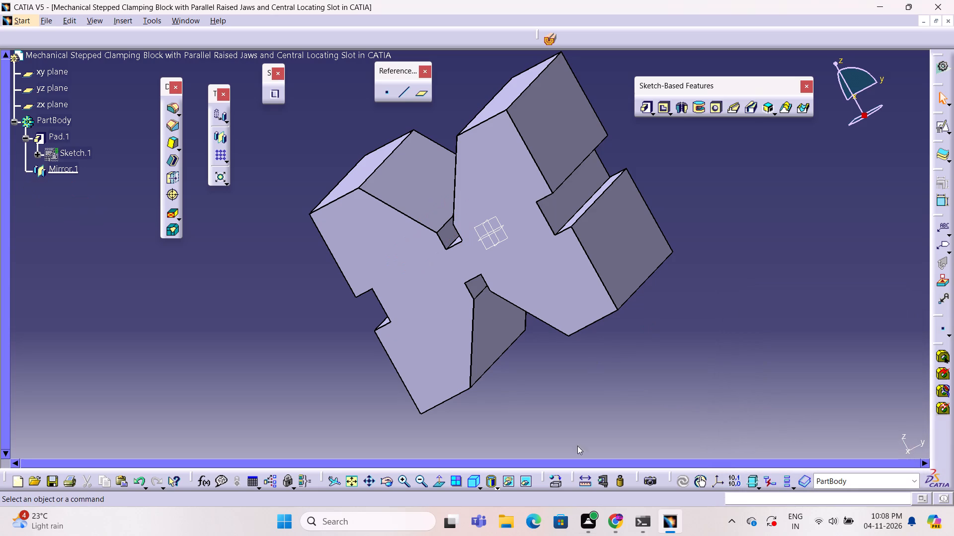
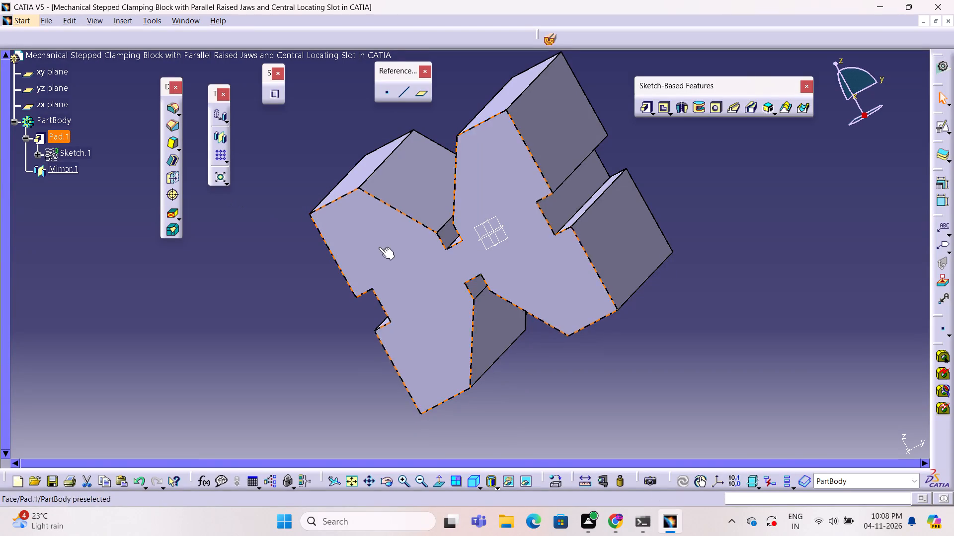
Create a positioned sketch on the side slot's floor and draw a small circle centred on the H axis, on its negative side.
{"action": "left_click", "coordinate": [574, 189]}
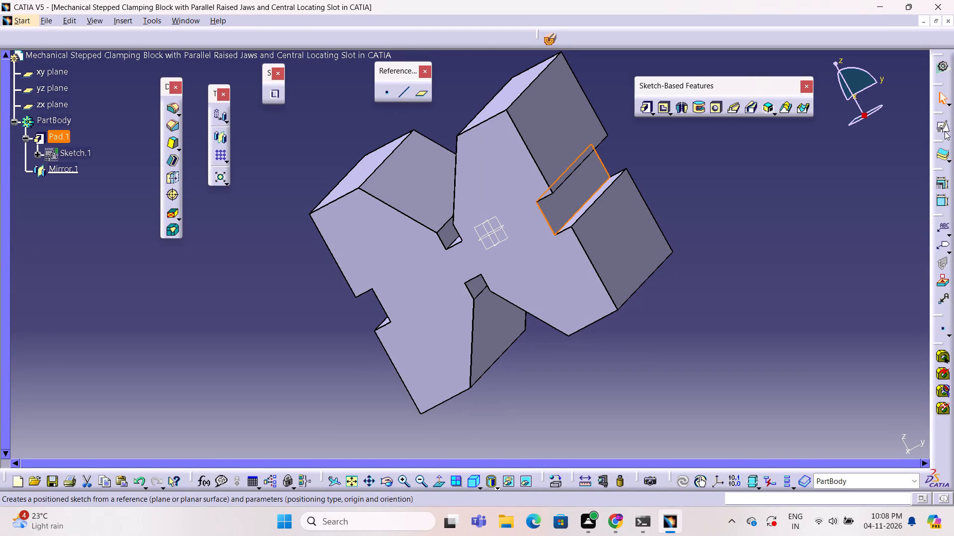
{"action": "left_click", "coordinate": [937, 126]}
{"action": "left_click", "coordinate": [855, 445]}
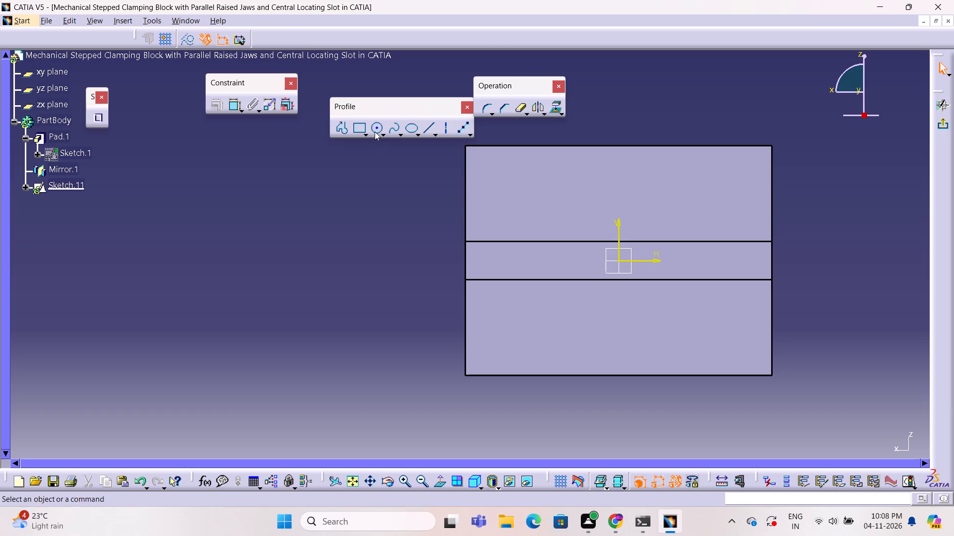
{"action": "left_click", "coordinate": [375, 132]}
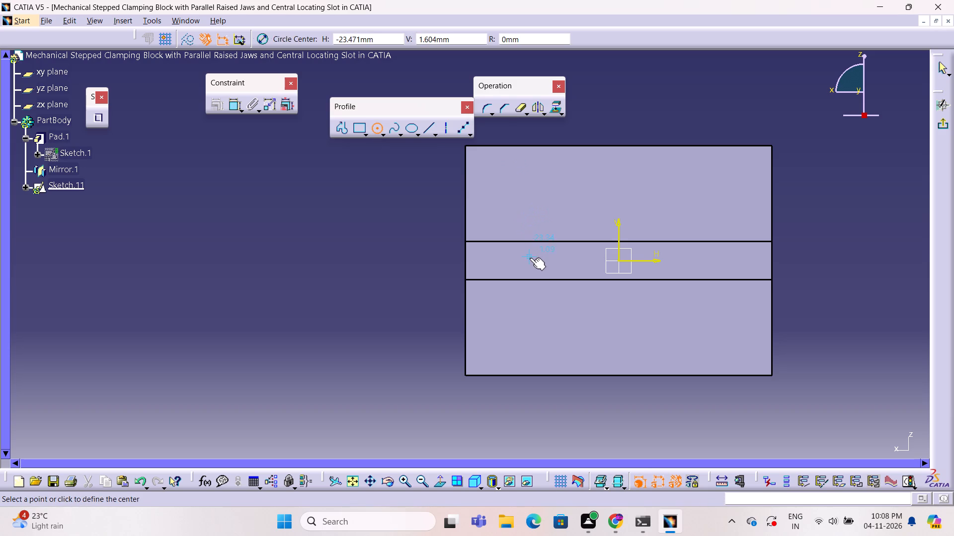
{"action": "left_click", "coordinate": [535, 262]}
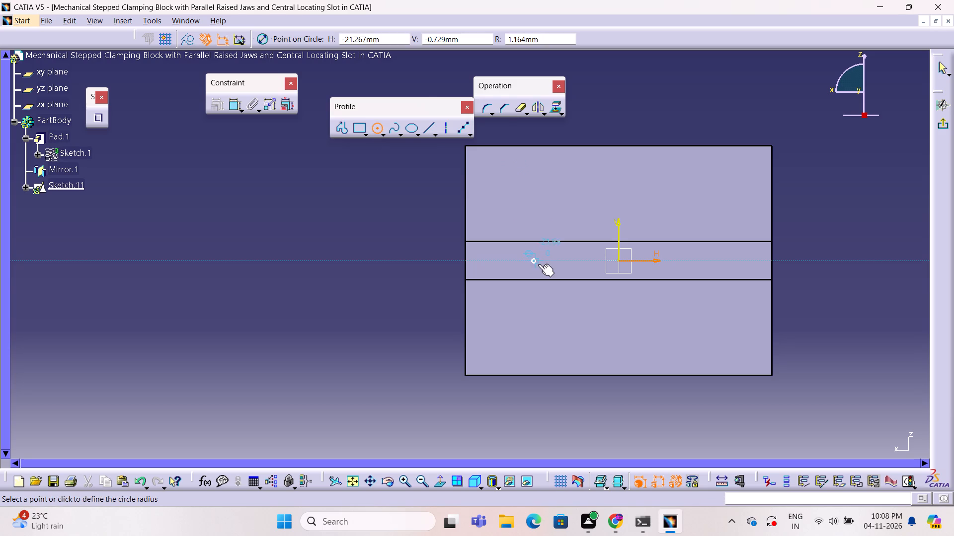
{"action": "left_click", "coordinate": [540, 265]}
{"action": "left_click", "coordinate": [383, 227]}
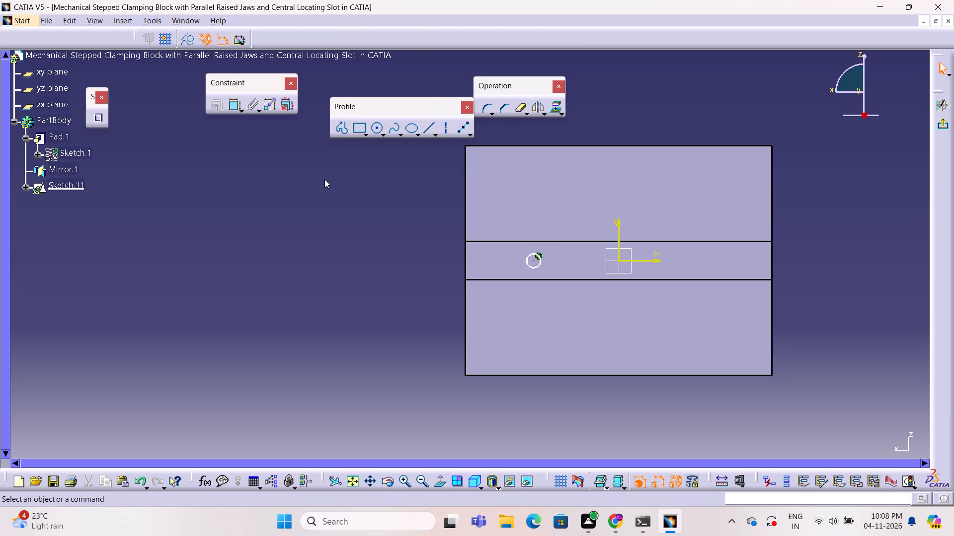
Draw a slightly larger second circle centred on the H axis at about H 26 mm and finish the sketch.
{"action": "left_click", "coordinate": [376, 127]}
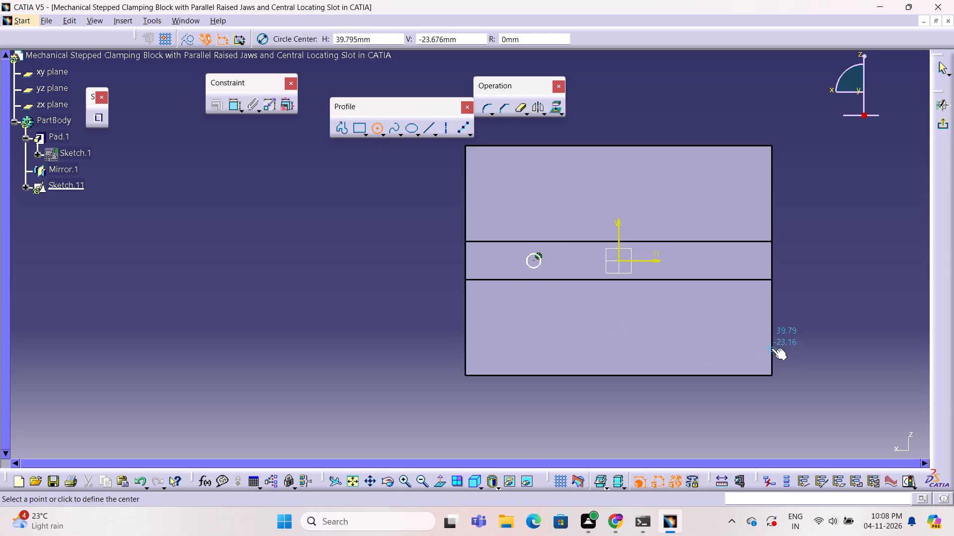
{"action": "left_click", "coordinate": [721, 261]}
{"action": "left_click", "coordinate": [724, 271]}
{"action": "left_click", "coordinate": [881, 252]}
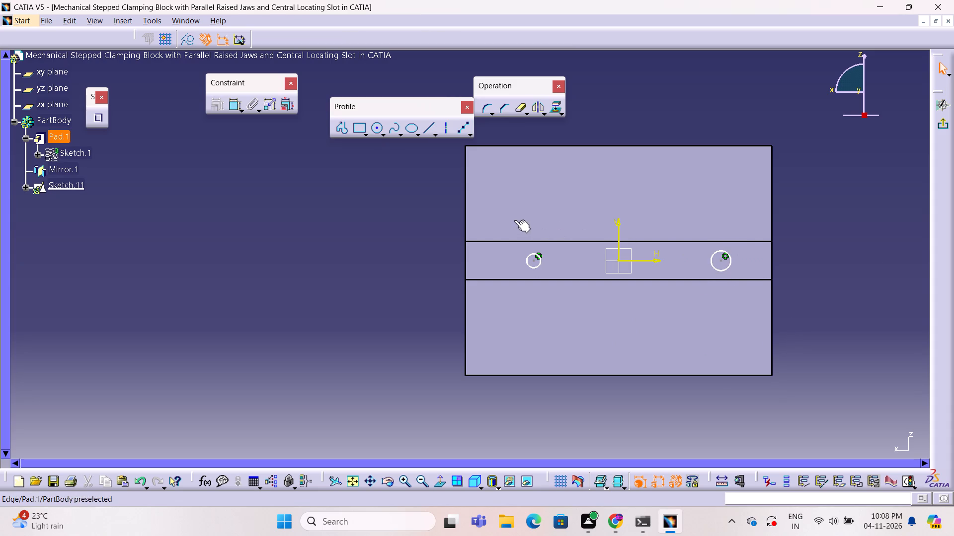
{"action": "left_click", "coordinate": [937, 128]}
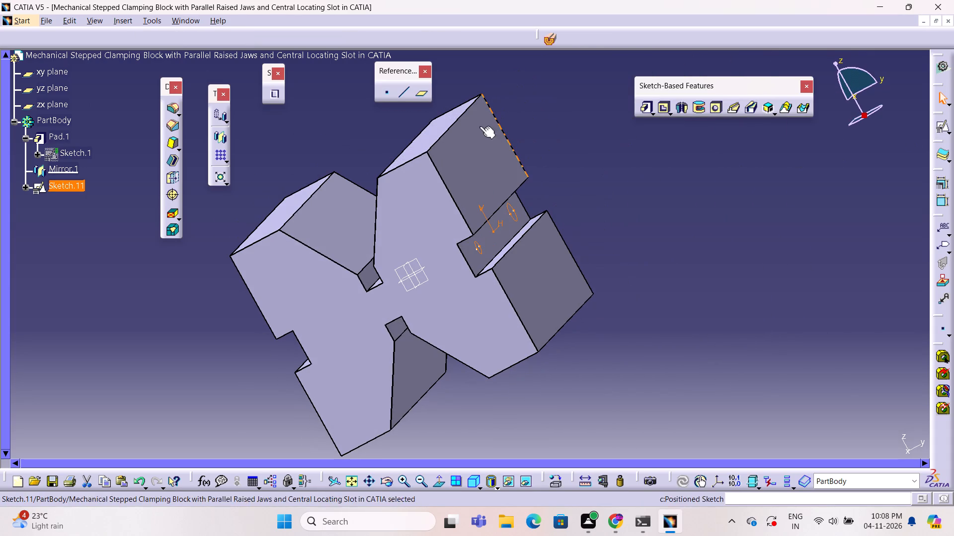
Cut the two circles into the slot floor as a Pocket with the Up to last limit and 0 mm offset.
{"action": "left_click", "coordinate": [665, 110]}
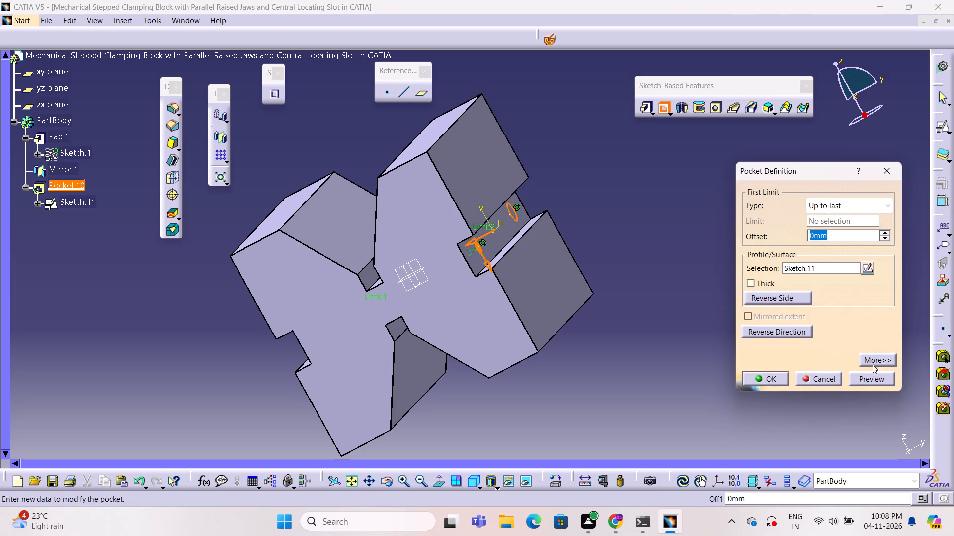
{"action": "left_click", "coordinate": [876, 380]}
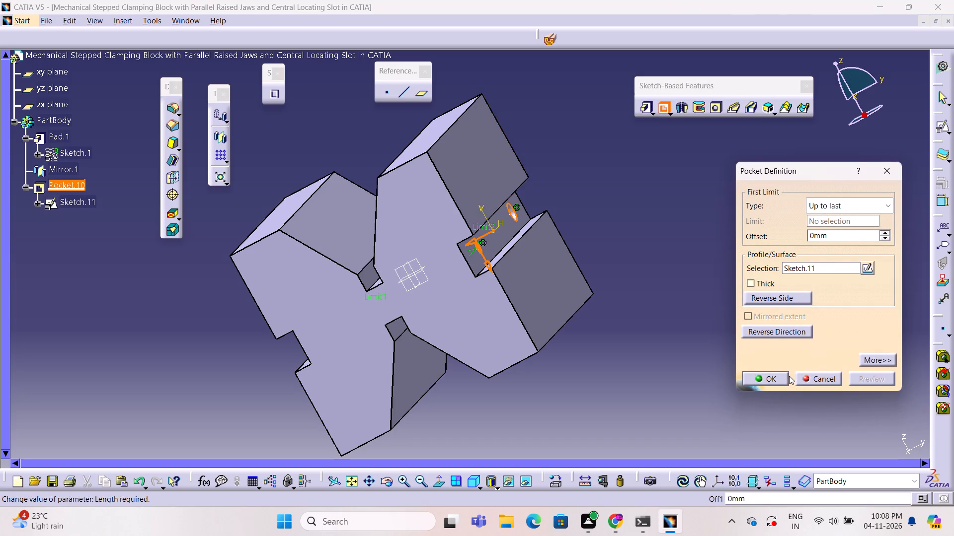
{"action": "double_click", "coordinate": [787, 375]}
{"action": "left_click", "coordinate": [651, 305]}
Examine the two round holes in the slot floor and the rest of the block from several angles.
{"action": "middle_click_drag", "start_coordinate": [661, 292], "coordinate": [604, 297]}
{"action": "right_click_drag", "start_coordinate": [661, 292], "coordinate": [600, 307]}
{"action": "middle_click_drag", "start_coordinate": [435, 297], "coordinate": [600, 307]}
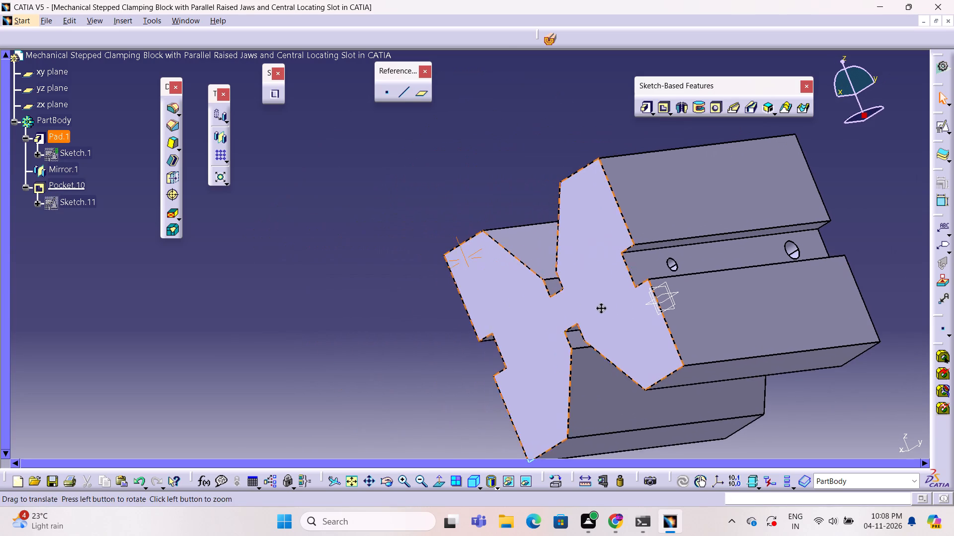
{"action": "middle_click_drag", "start_coordinate": [600, 307], "coordinate": [595, 306]}
{"action": "right_click_drag", "start_coordinate": [600, 307], "coordinate": [516, 270]}
{"action": "right_click", "coordinate": [516, 270]}
{"action": "left_click_drag", "start_coordinate": [433, 201], "coordinate": [434, 206]}
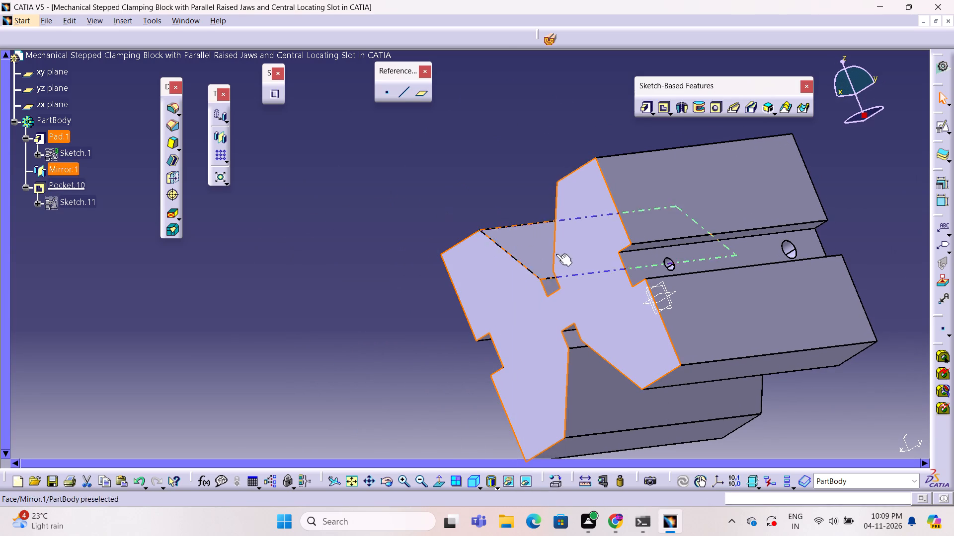
{"action": "double_click", "coordinate": [386, 173]}
{"action": "middle_click_drag", "start_coordinate": [425, 205], "coordinate": [418, 235]}
{"action": "right_click_drag", "start_coordinate": [425, 206], "coordinate": [418, 235]}
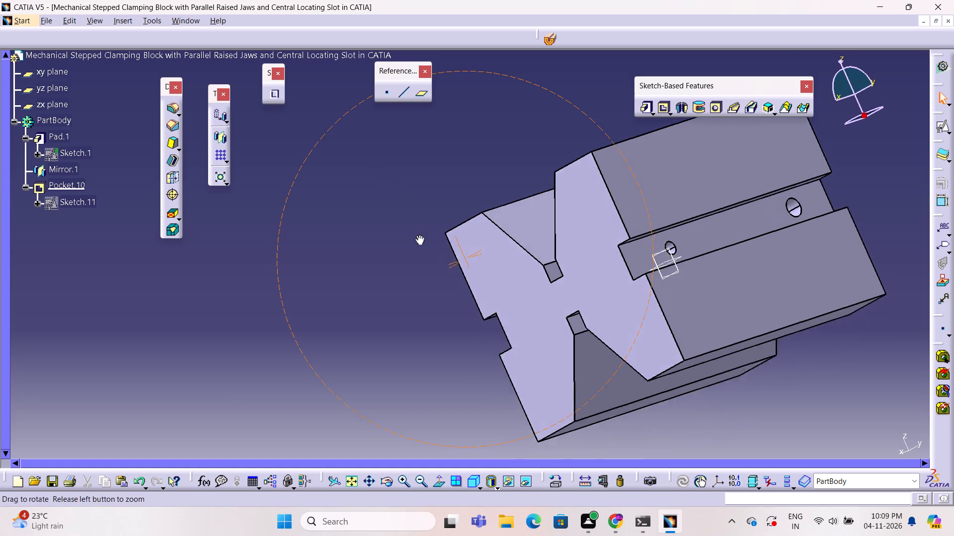
{"action": "middle_click_drag", "start_coordinate": [418, 235], "coordinate": [485, 268]}
{"action": "right_click_drag", "start_coordinate": [418, 235], "coordinate": [485, 268]}
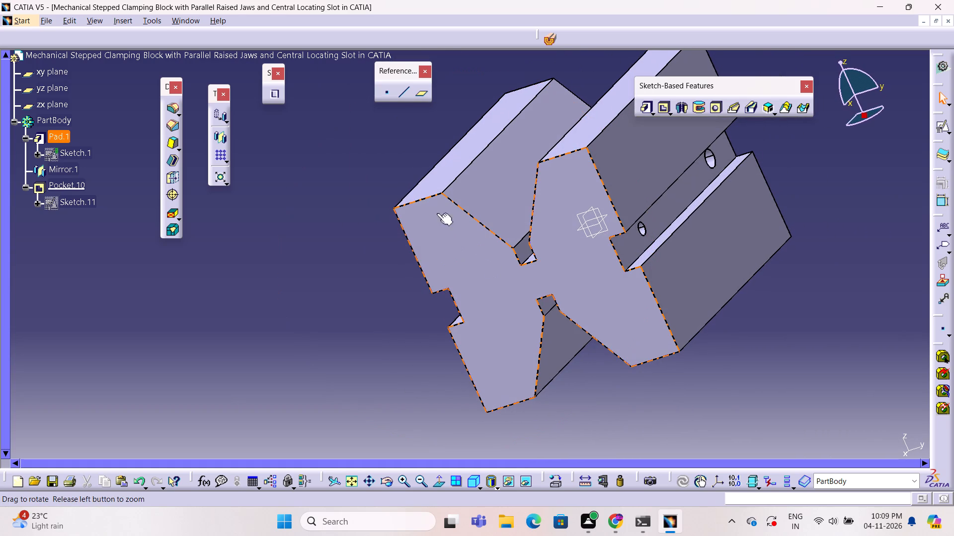
{"action": "left_click", "coordinate": [326, 183]}
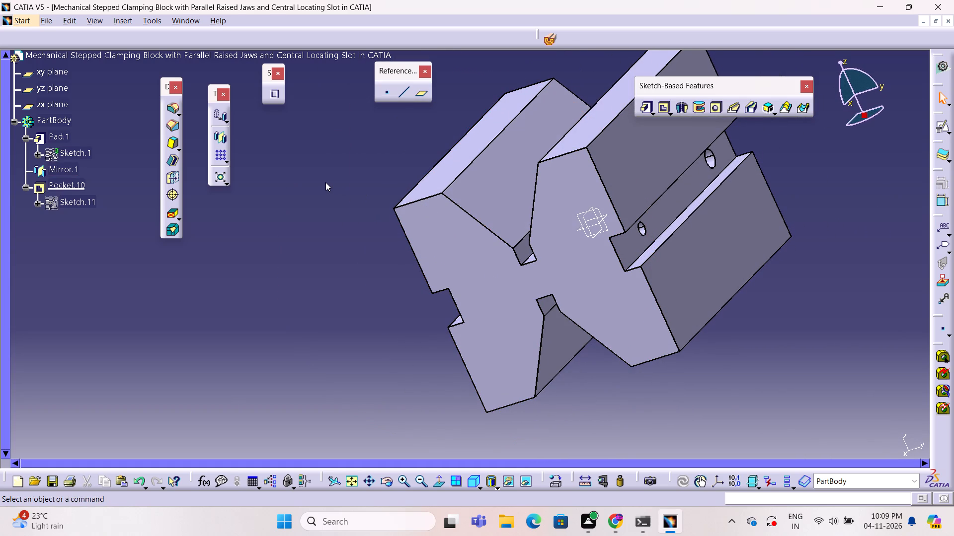
{"action": "left_click", "coordinate": [325, 182]}
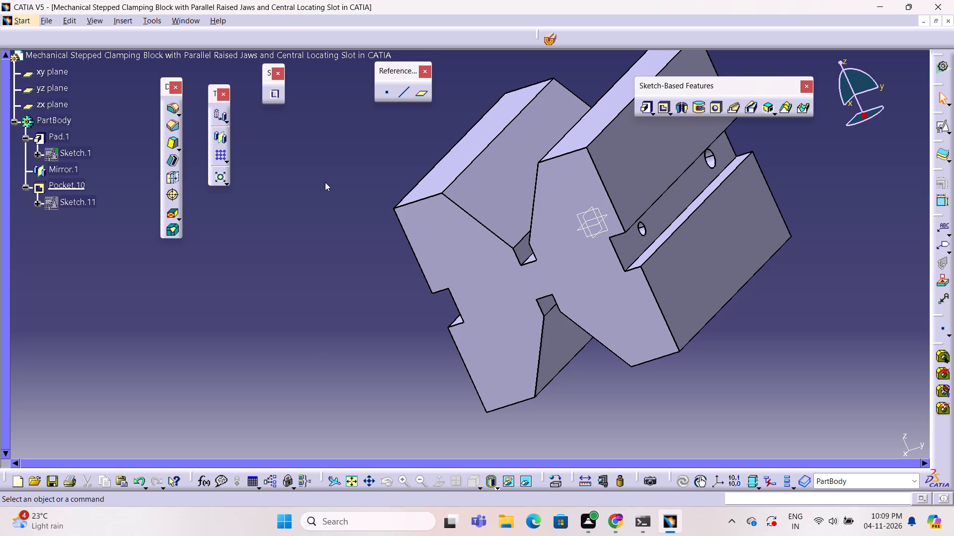
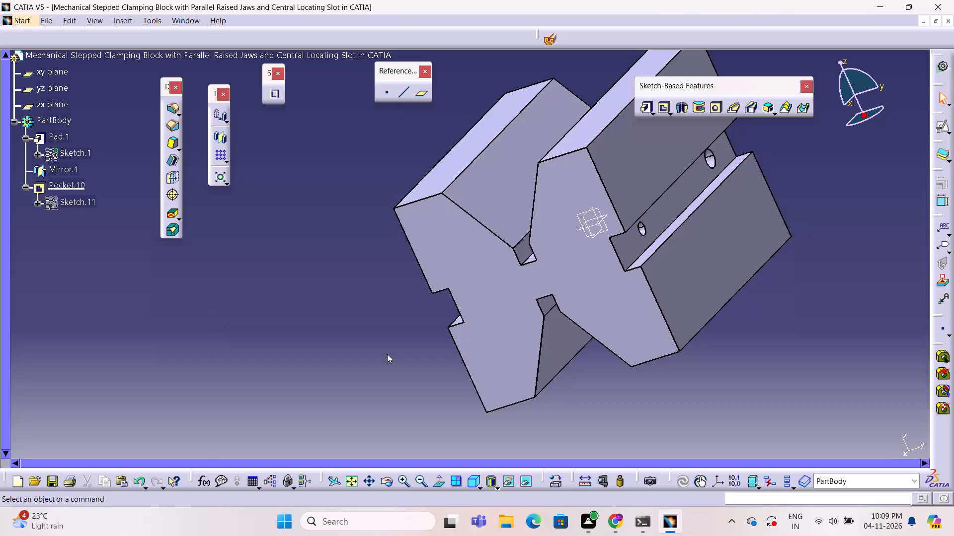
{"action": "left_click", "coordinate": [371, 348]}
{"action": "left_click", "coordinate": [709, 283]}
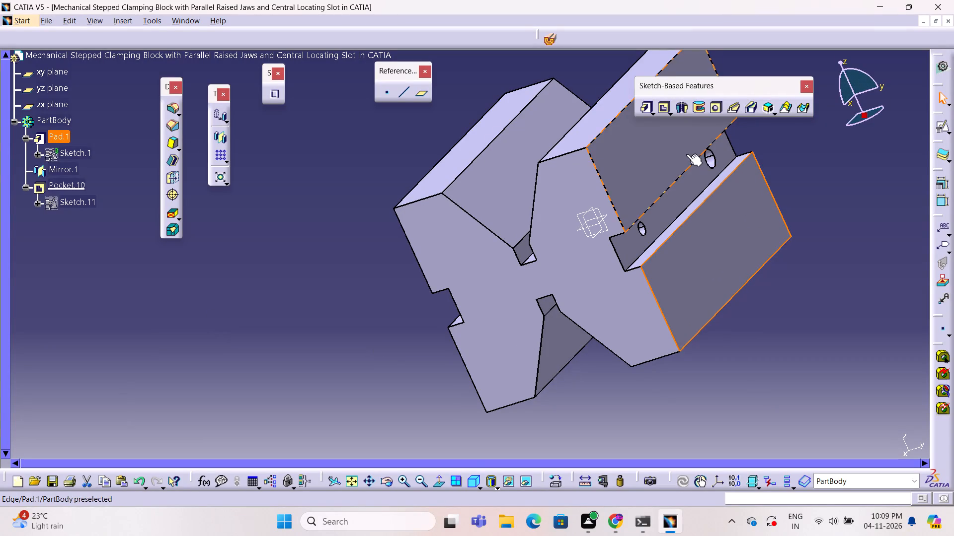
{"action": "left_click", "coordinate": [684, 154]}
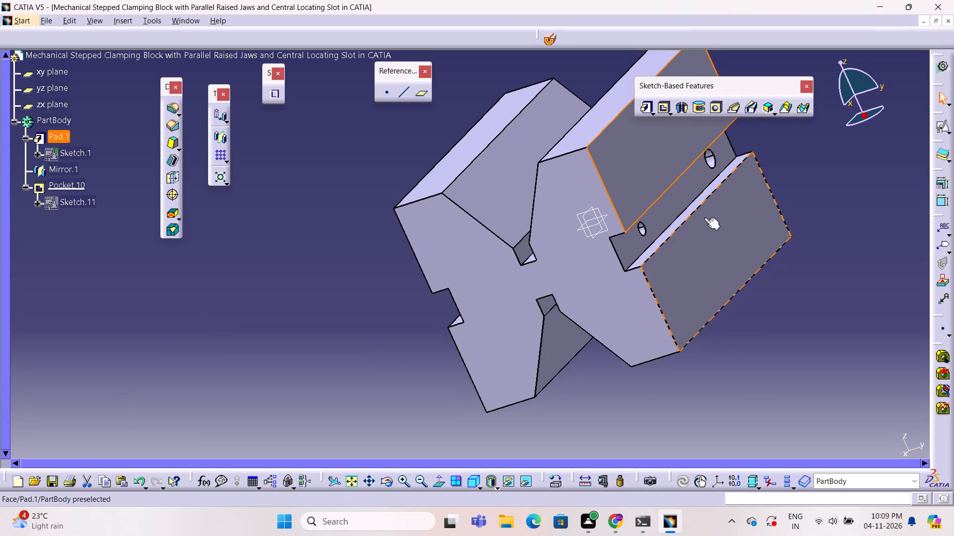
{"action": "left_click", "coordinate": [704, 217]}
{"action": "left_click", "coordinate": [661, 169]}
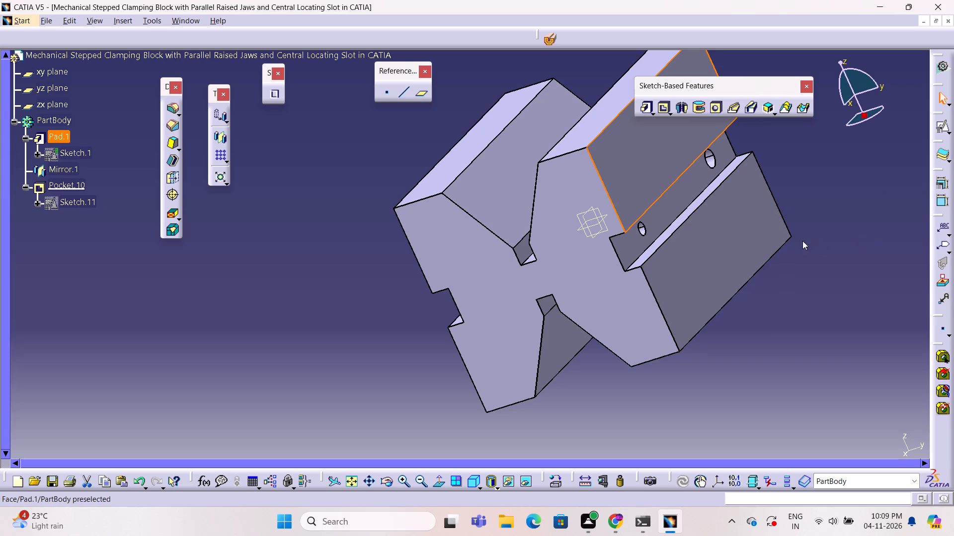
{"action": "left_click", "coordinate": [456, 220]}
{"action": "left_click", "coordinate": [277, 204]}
Reopen the pocket's sketch and draw a circle on the side face above the slot, on the negative H side.
{"action": "double_click", "coordinate": [70, 206]}
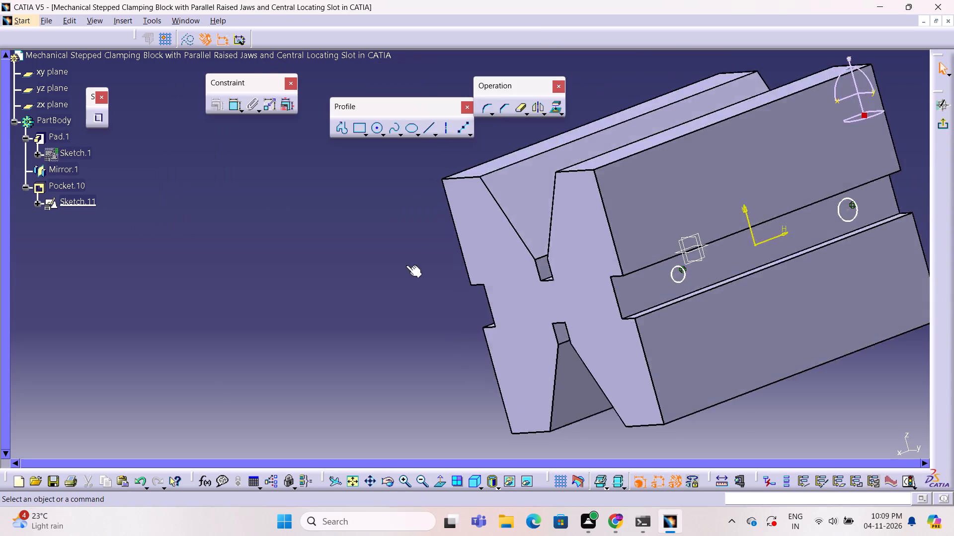
{"action": "middle_click_drag", "start_coordinate": [447, 215], "coordinate": [366, 215]}
{"action": "middle_click", "coordinate": [366, 215]}
{"action": "middle_click_drag", "start_coordinate": [773, 222], "coordinate": [593, 140]}
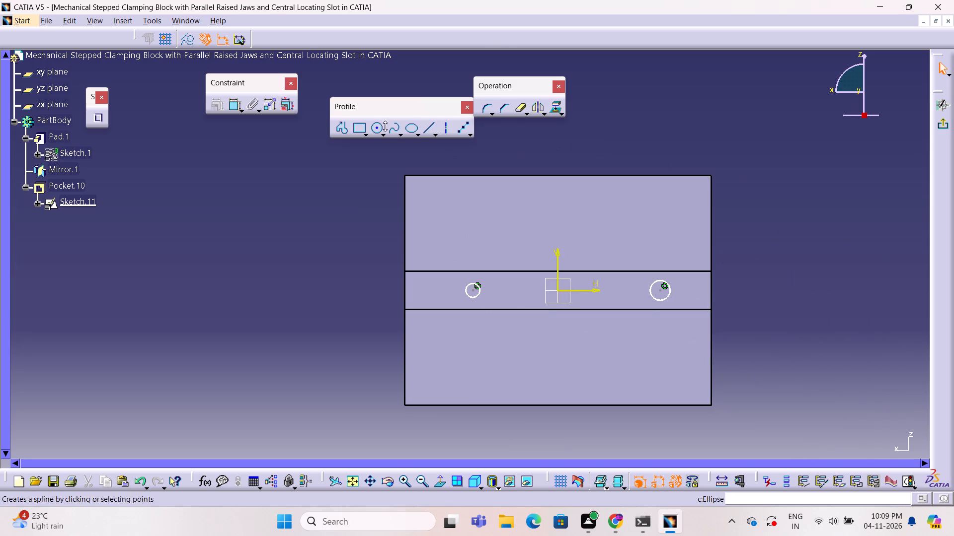
{"action": "left_click", "coordinate": [375, 124]}
{"action": "left_click", "coordinate": [466, 228]}
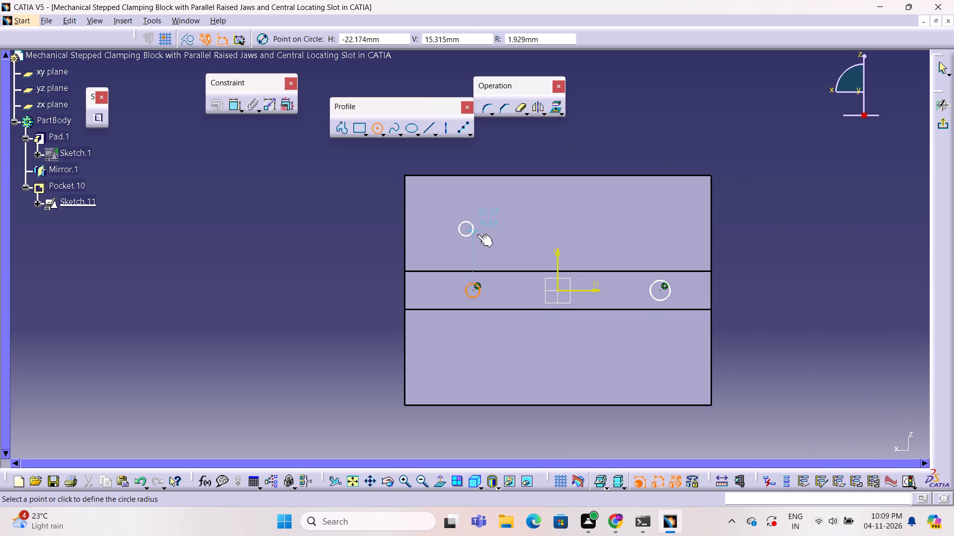
{"action": "left_click", "coordinate": [479, 236]}
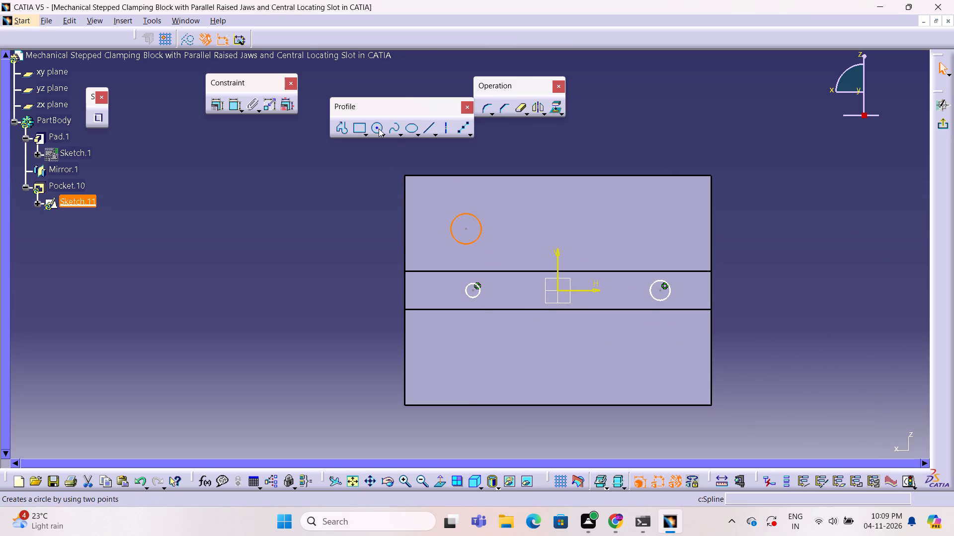
Draw a smaller circle on the same upper side face at about H 32 mm and finish the sketch.
{"action": "left_click", "coordinate": [379, 129]}
{"action": "left_click", "coordinate": [680, 226]}
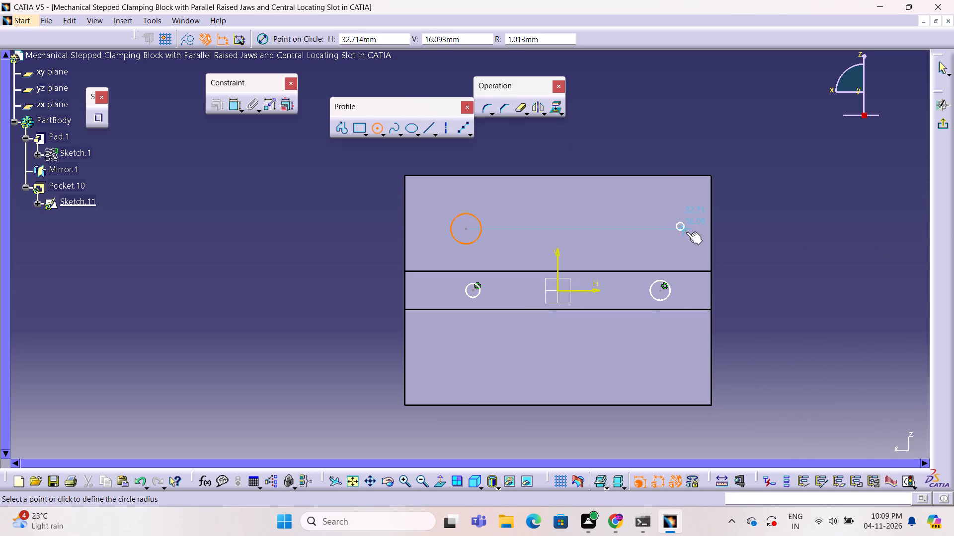
{"action": "left_click", "coordinate": [687, 232]}
{"action": "left_click", "coordinate": [745, 236]}
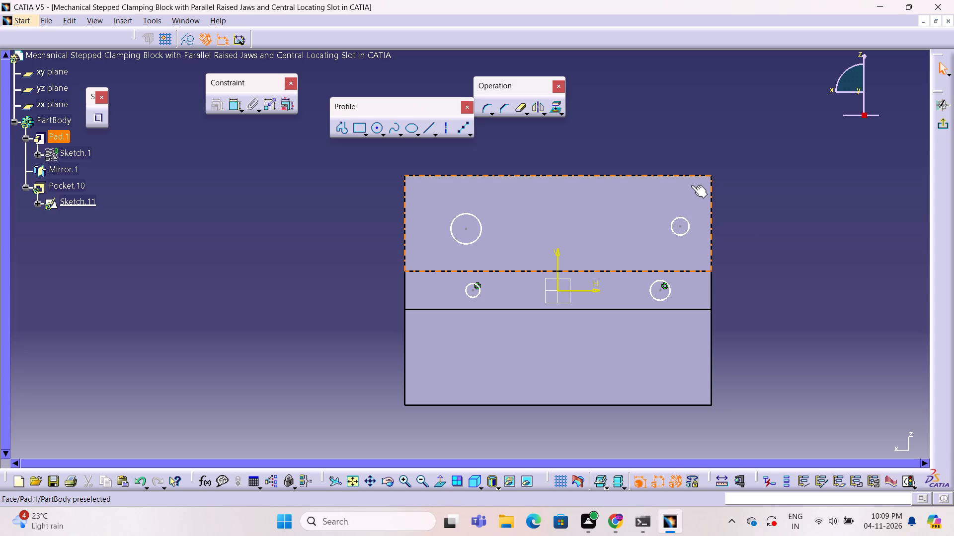
{"action": "left_click", "coordinate": [765, 205]}
{"action": "left_click", "coordinate": [941, 121]}
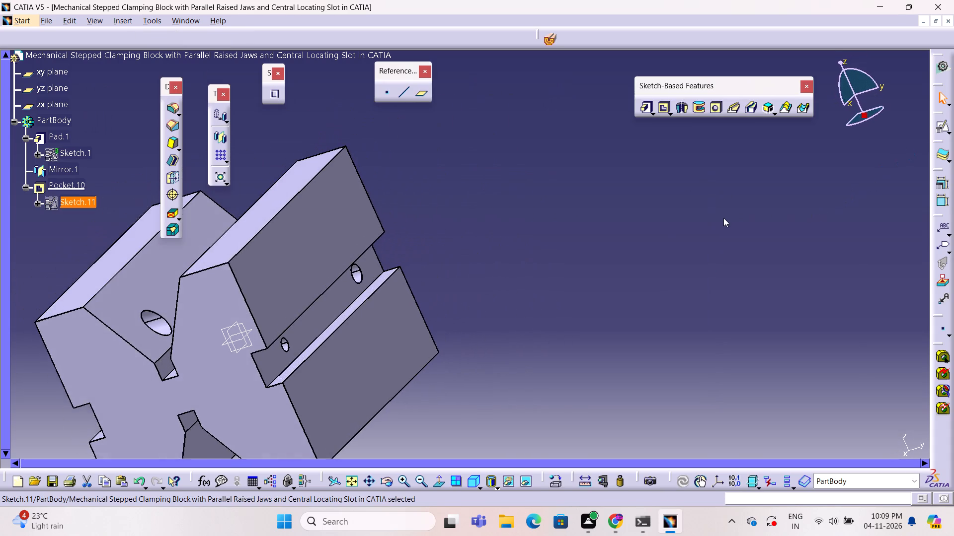
Examine the holes cut through the slot floor and the upper jaw from several angles.
{"action": "middle_click_drag", "start_coordinate": [533, 223], "coordinate": [576, 212]}
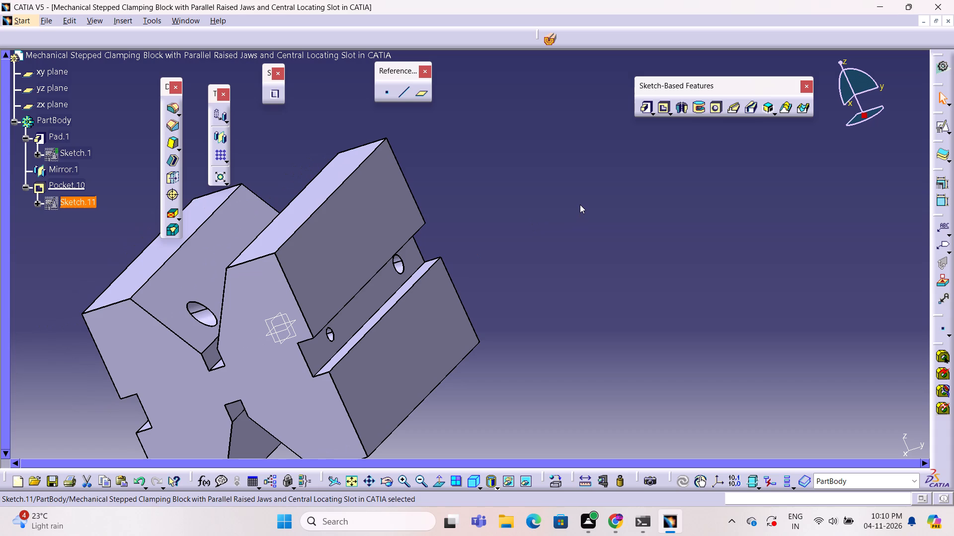
{"action": "left_click", "coordinate": [580, 203]}
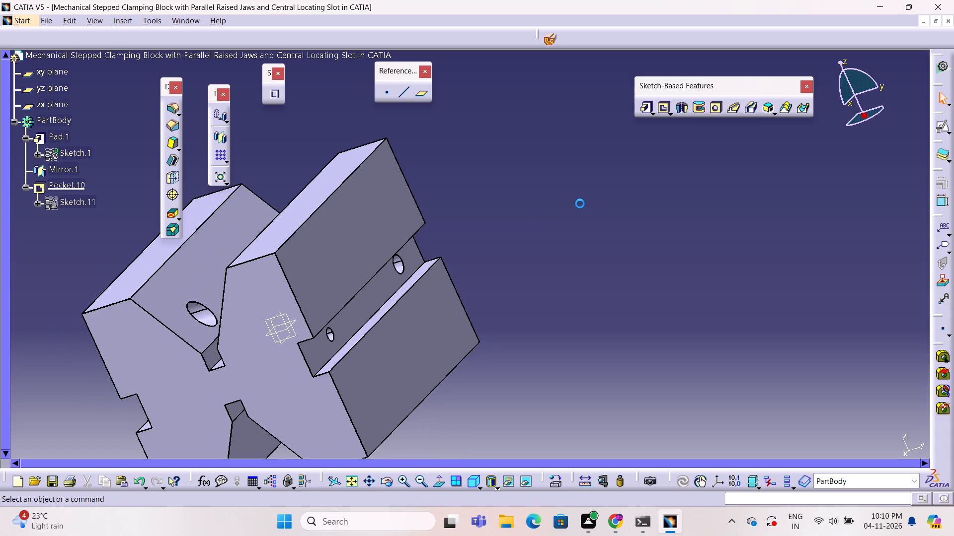
{"action": "middle_click_drag", "start_coordinate": [573, 207], "coordinate": [540, 284]}
{"action": "scroll", "coordinate": [560, 254], "scroll_direction": "down", "scroll_amount": 1, "text": "ctrl"}
{"action": "middle_click_drag", "start_coordinate": [568, 211], "coordinate": [568, 225], "text": "ctrl"}
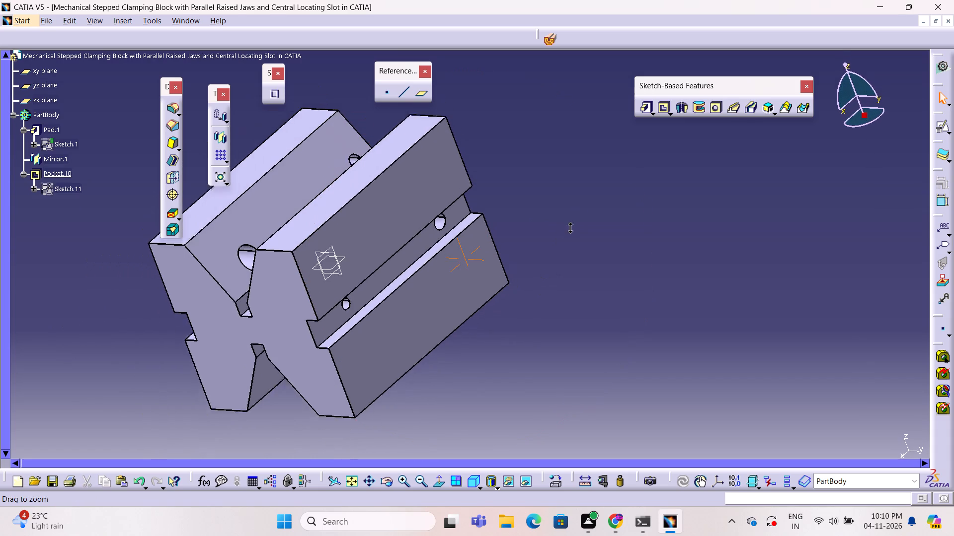
{"action": "middle_click_drag", "start_coordinate": [568, 225], "coordinate": [563, 259], "text": "ctrl"}
{"action": "scroll", "coordinate": [562, 259], "scroll_direction": "up", "scroll_amount": 1}
{"action": "middle_click_drag", "start_coordinate": [561, 252], "coordinate": [614, 248], "text": "ctrl"}
{"action": "right_click_drag", "start_coordinate": [561, 252], "coordinate": [614, 248], "text": "ctrl"}
{"action": "right_click", "coordinate": [614, 248], "text": "ctrl"}
{"action": "right_click", "coordinate": [614, 247]}
{"action": "left_click", "coordinate": [607, 231]}
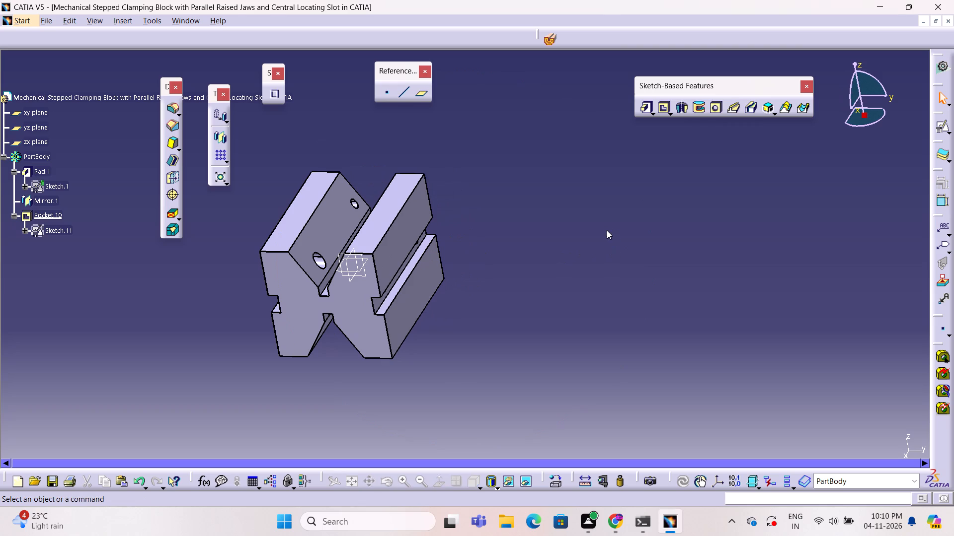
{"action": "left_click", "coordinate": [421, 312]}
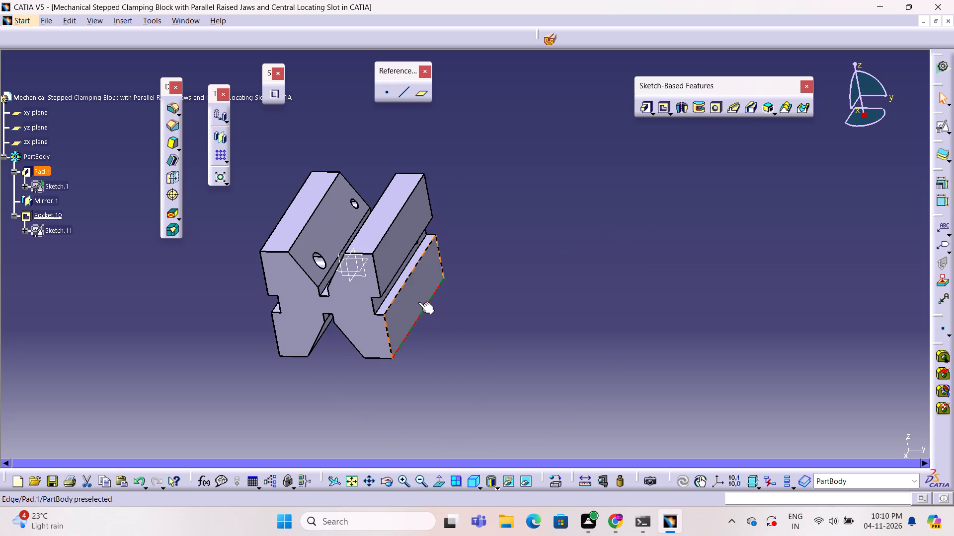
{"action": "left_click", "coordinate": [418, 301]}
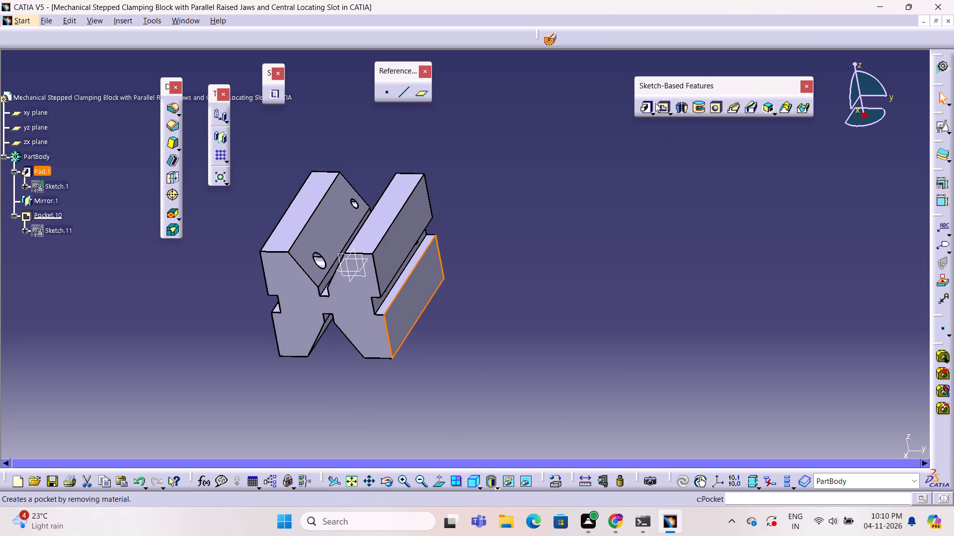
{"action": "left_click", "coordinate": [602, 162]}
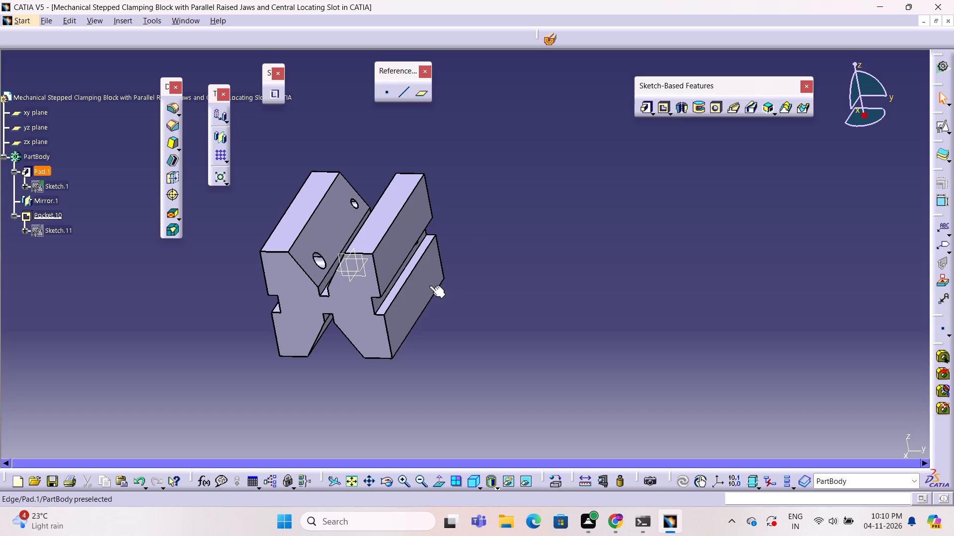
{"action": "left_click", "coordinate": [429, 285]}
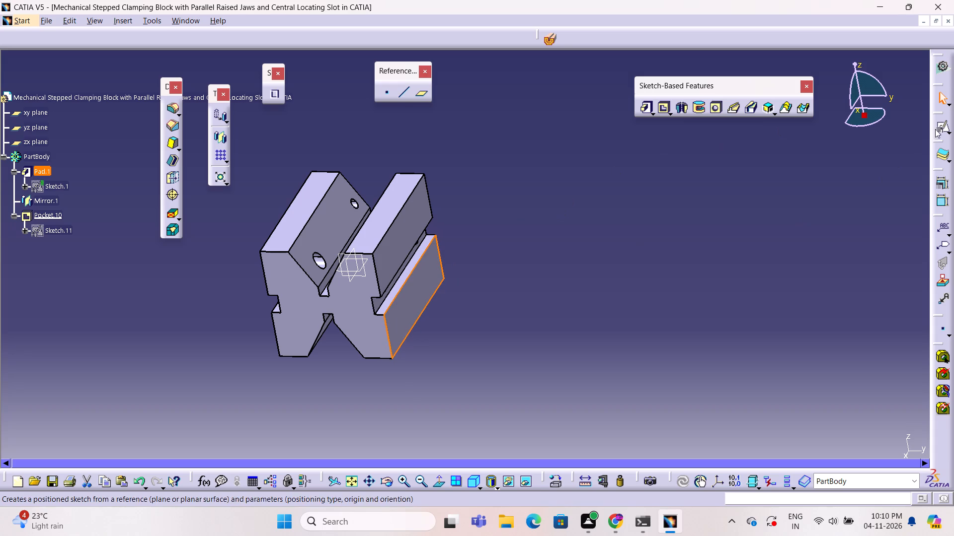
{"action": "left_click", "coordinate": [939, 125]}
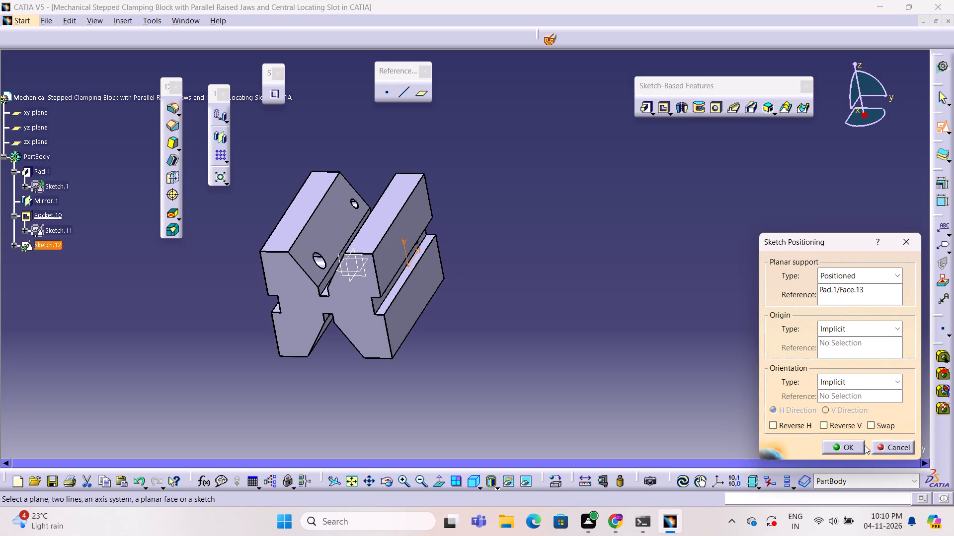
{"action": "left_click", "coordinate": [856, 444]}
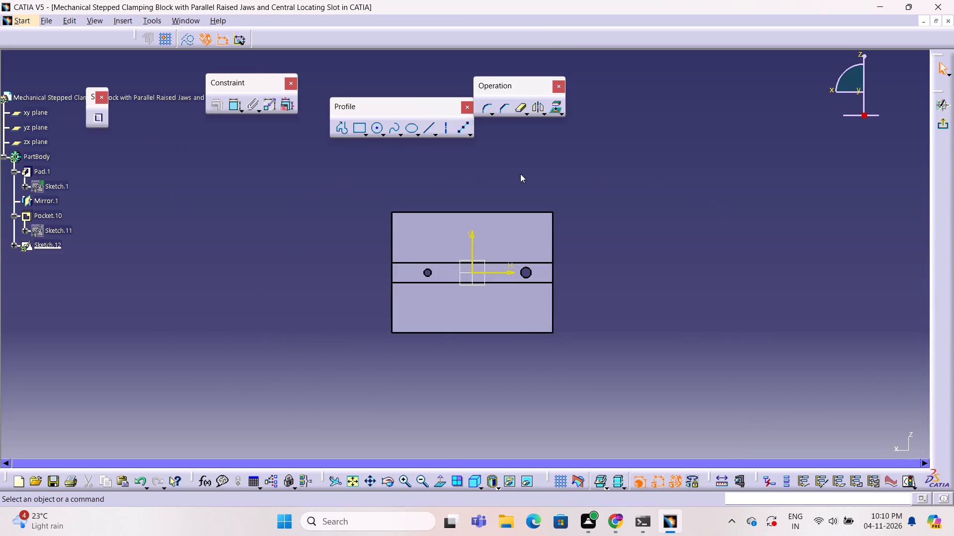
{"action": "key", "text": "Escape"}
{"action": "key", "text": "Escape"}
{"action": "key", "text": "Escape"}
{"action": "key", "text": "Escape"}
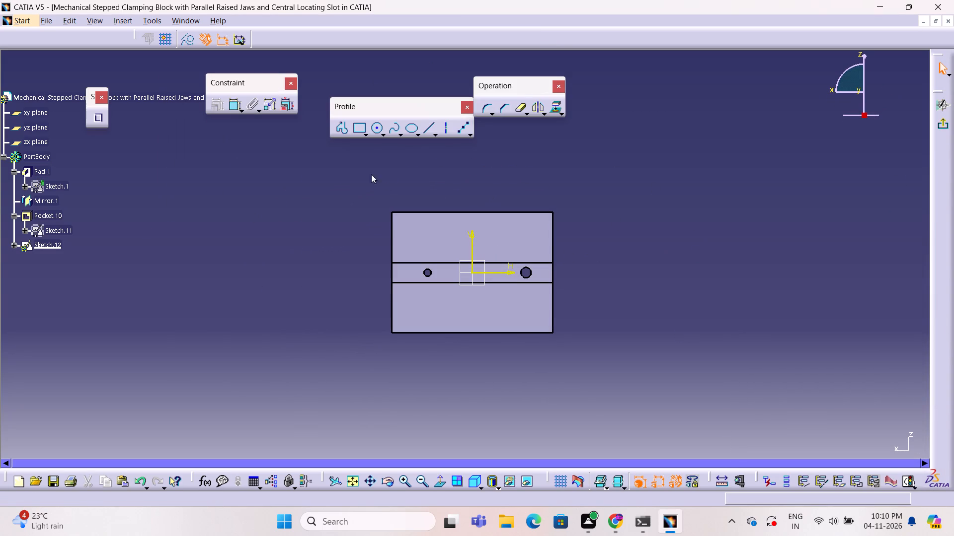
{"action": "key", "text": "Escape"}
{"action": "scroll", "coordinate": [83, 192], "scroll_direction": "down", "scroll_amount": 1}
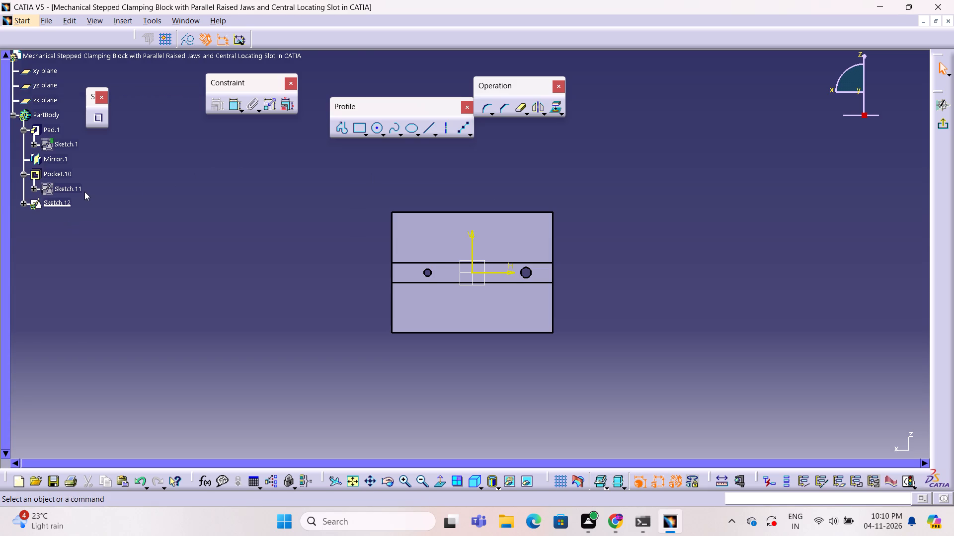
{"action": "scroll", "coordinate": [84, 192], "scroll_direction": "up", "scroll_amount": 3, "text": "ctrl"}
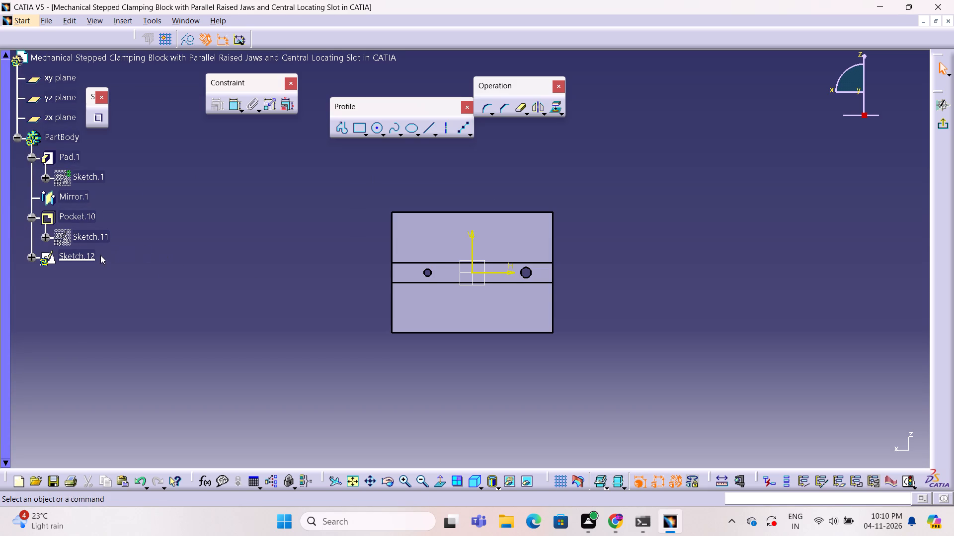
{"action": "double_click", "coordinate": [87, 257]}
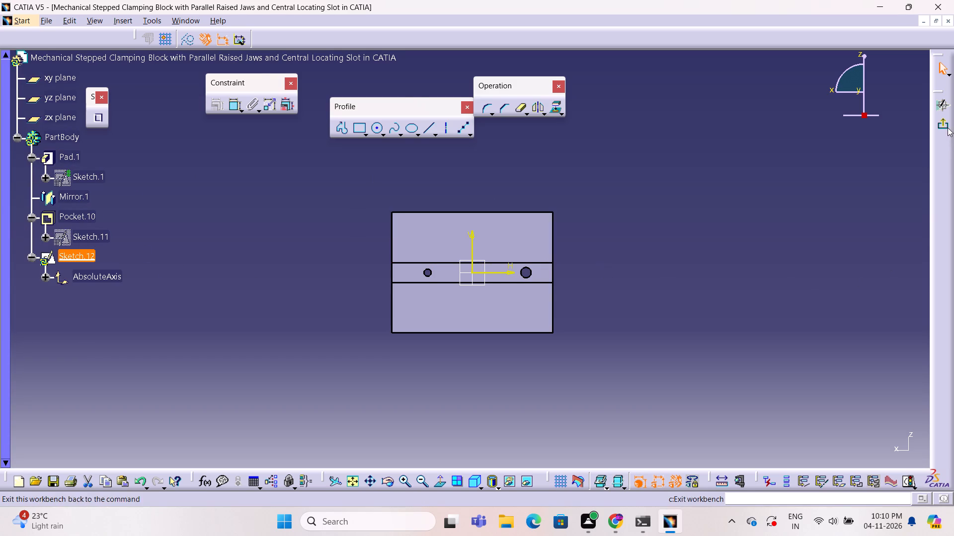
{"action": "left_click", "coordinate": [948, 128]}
Reopen the pocket's sketch and draw a circle on the side face below the slot, on the negative H side.
{"action": "double_click", "coordinate": [103, 240]}
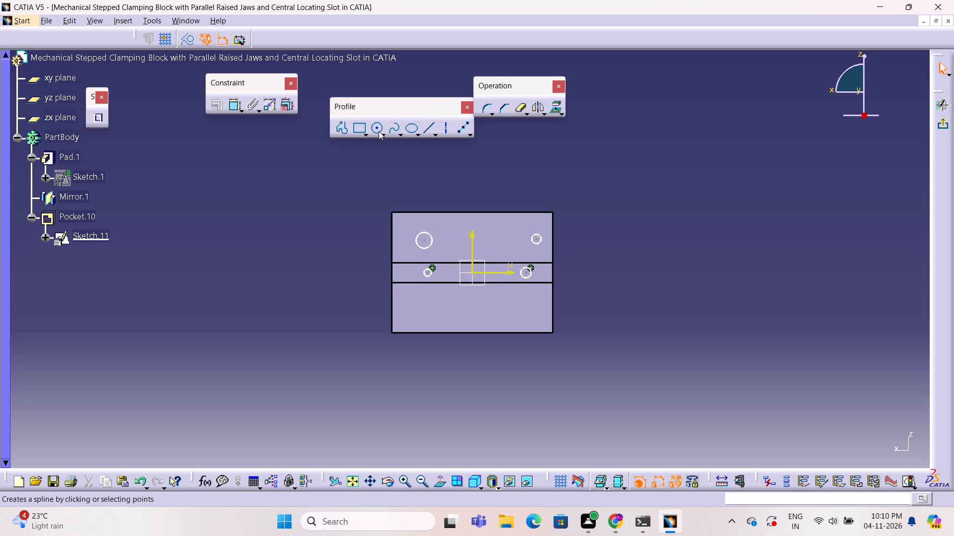
{"action": "left_click", "coordinate": [378, 129]}
{"action": "left_click", "coordinate": [426, 308]}
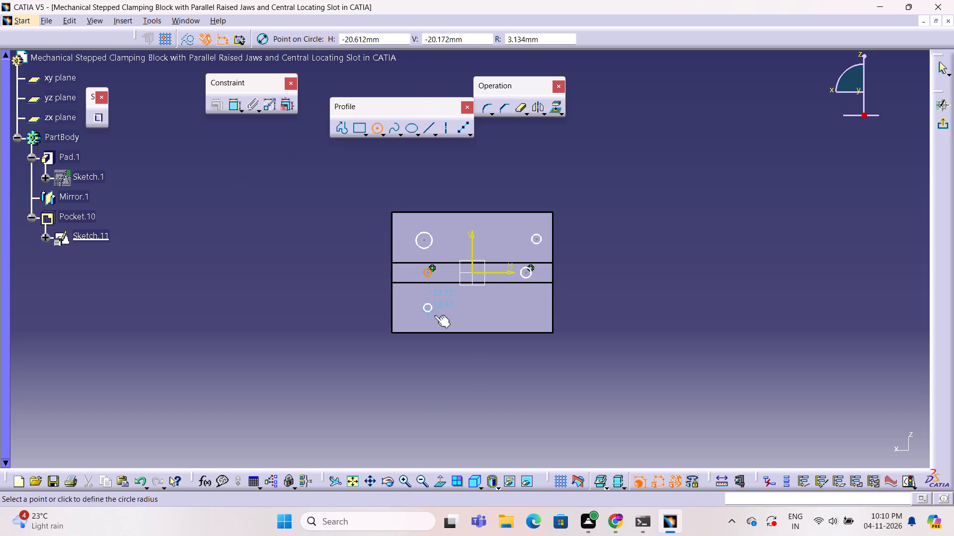
{"action": "left_click", "coordinate": [436, 317]}
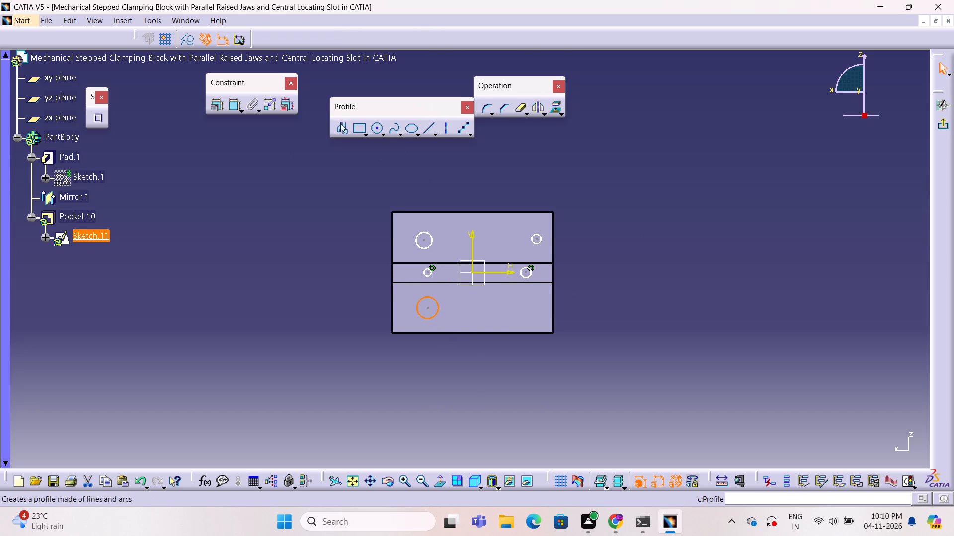
Mirror the lower circle about the sketch's vertical axis and finish the sketch.
{"action": "left_click", "coordinate": [536, 107]}
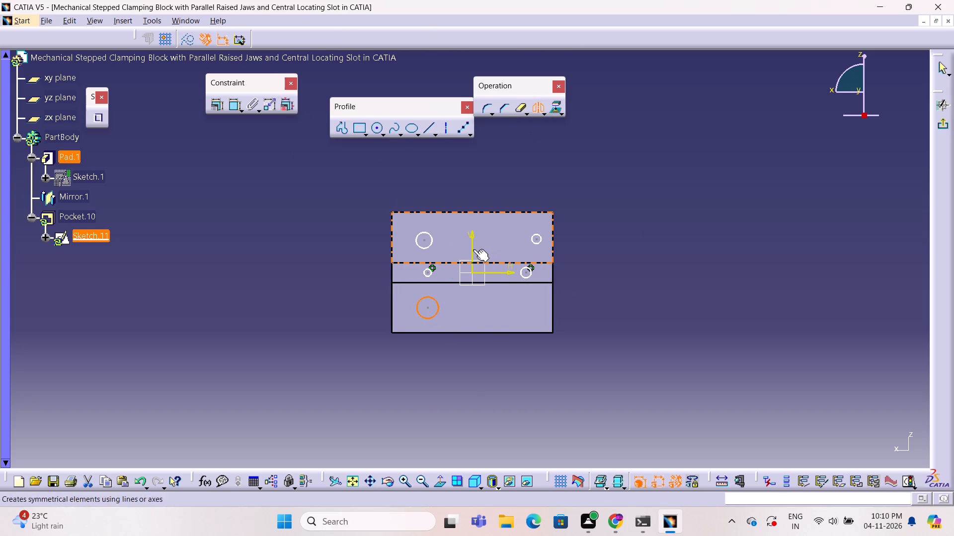
{"action": "left_click", "coordinate": [472, 247]}
{"action": "left_click", "coordinate": [823, 289]}
{"action": "left_click", "coordinate": [941, 120]}
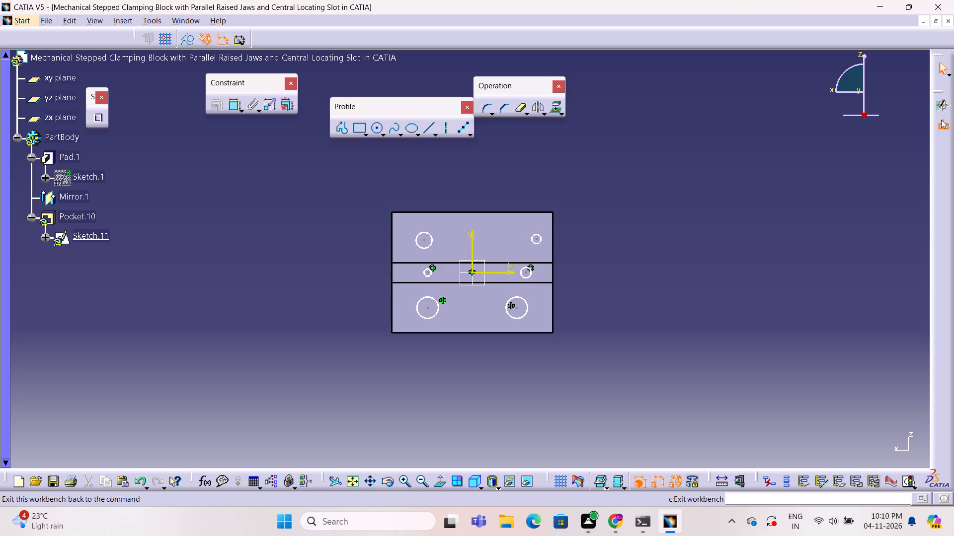
{"action": "left_click", "coordinate": [639, 242]}
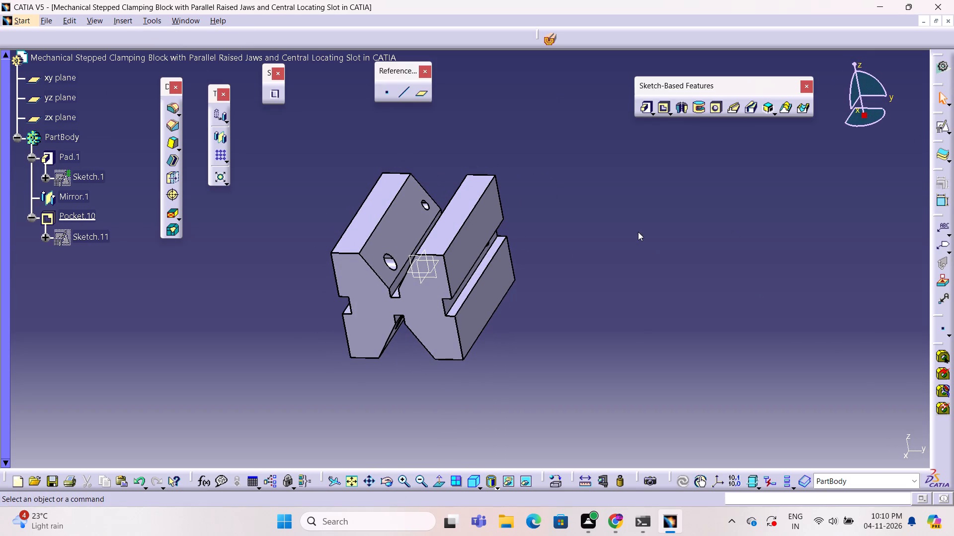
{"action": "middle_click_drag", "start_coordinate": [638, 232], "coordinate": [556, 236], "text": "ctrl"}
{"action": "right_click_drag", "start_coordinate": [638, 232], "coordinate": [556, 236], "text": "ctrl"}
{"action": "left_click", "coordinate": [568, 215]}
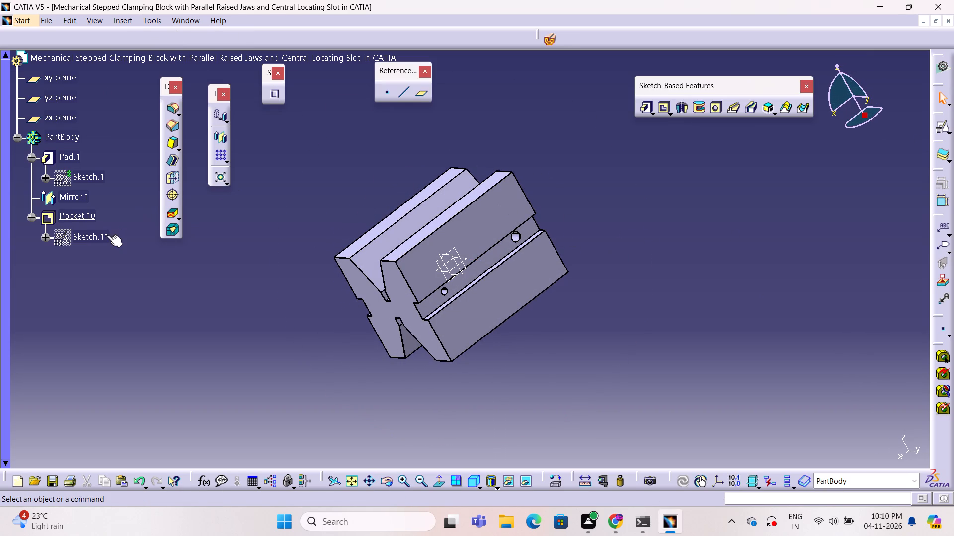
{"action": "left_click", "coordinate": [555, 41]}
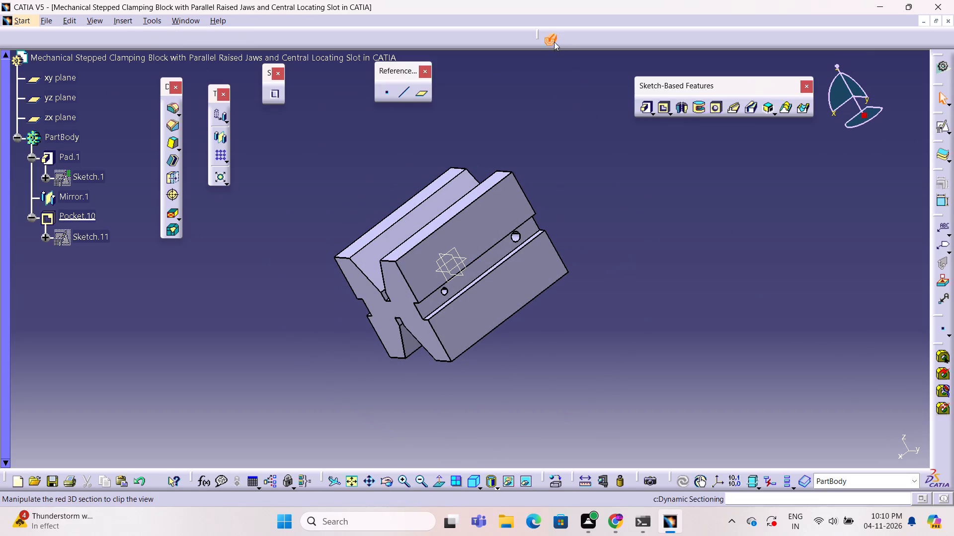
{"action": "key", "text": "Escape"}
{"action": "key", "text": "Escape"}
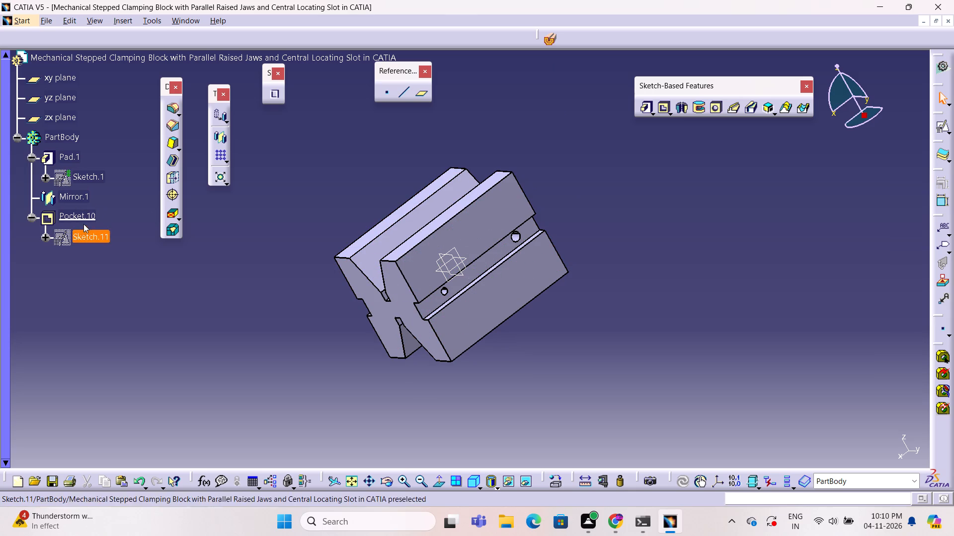
Start a positioned sketch on the side face above the slot and draw a circle on its negative H side.
{"action": "left_click", "coordinate": [501, 227]}
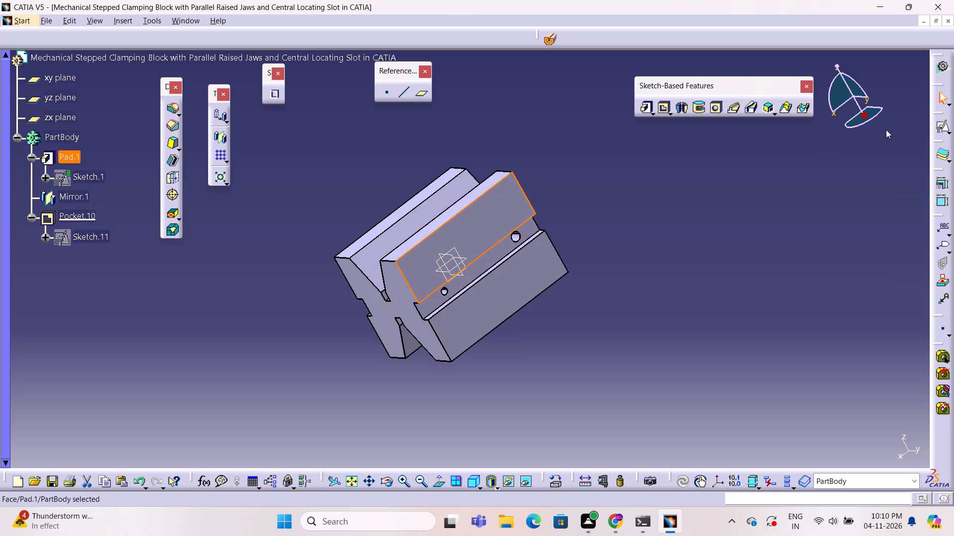
{"action": "left_click", "coordinate": [942, 125]}
{"action": "left_click", "coordinate": [847, 447]}
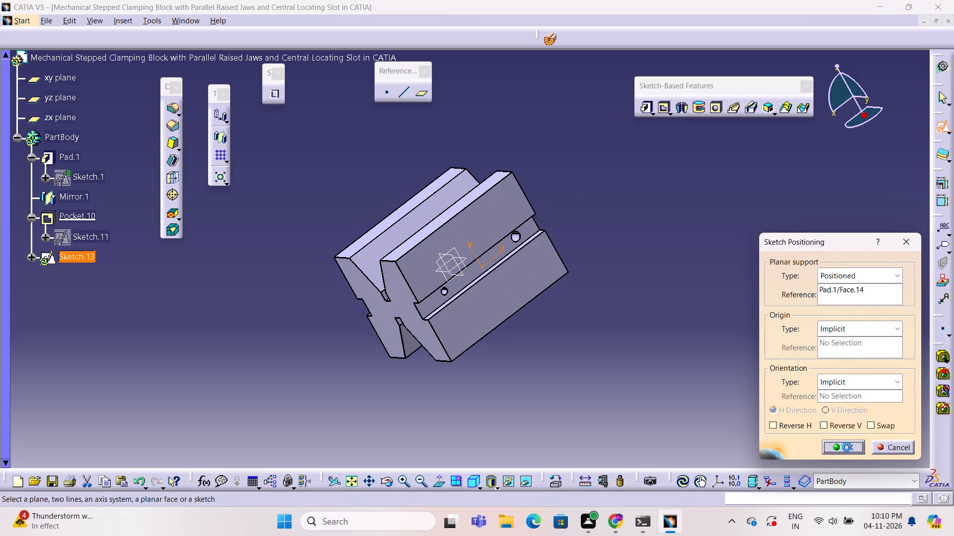
{"action": "left_click", "coordinate": [376, 126]}
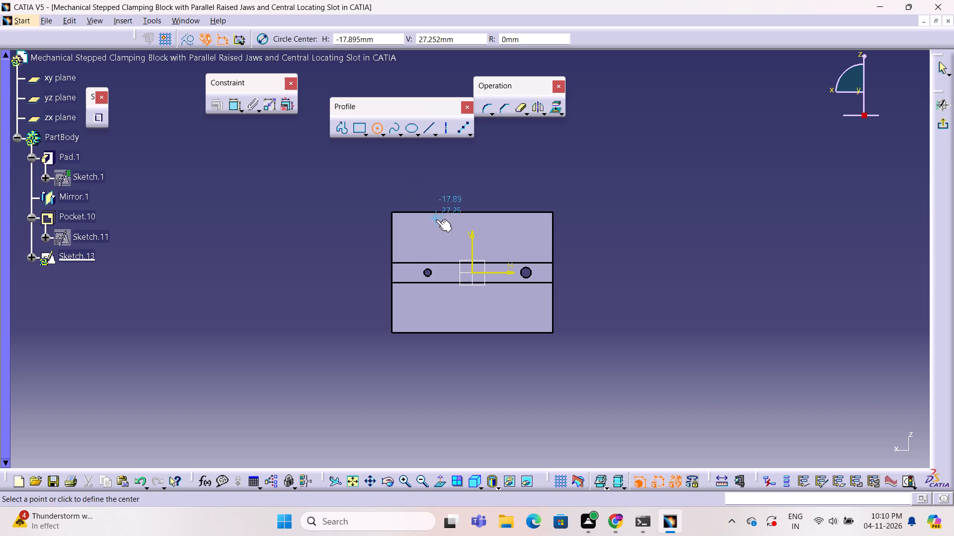
{"action": "left_click", "coordinate": [429, 232]}
{"action": "left_click", "coordinate": [439, 241]}
{"action": "left_click", "coordinate": [587, 180]}
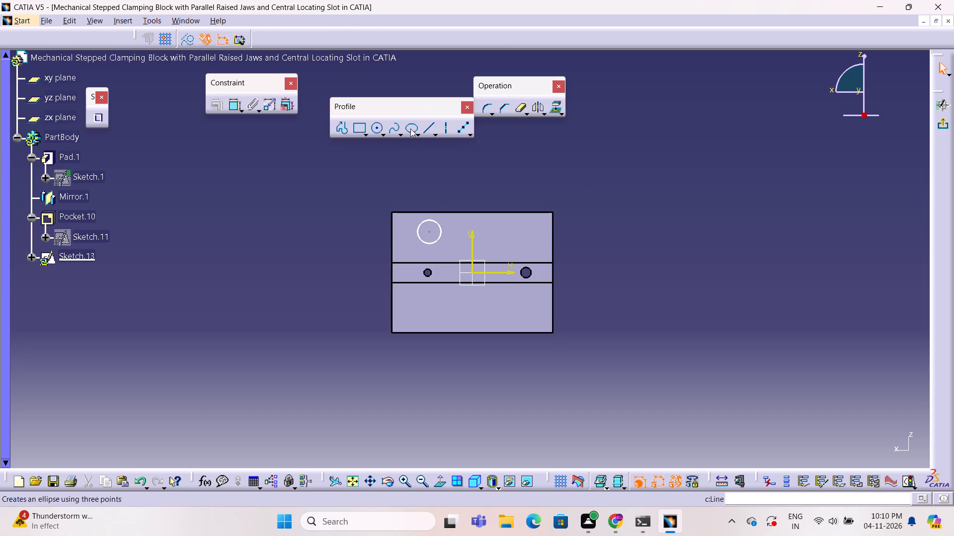
Mirror the circle about the sketch's vertical axis and finish the sketch.
{"action": "left_click", "coordinate": [435, 223]}
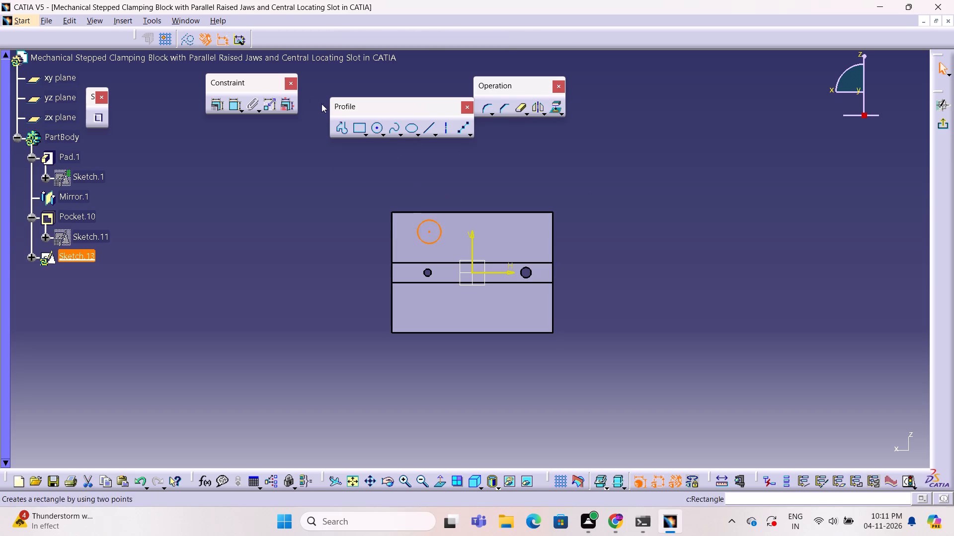
{"action": "left_click", "coordinate": [538, 107]}
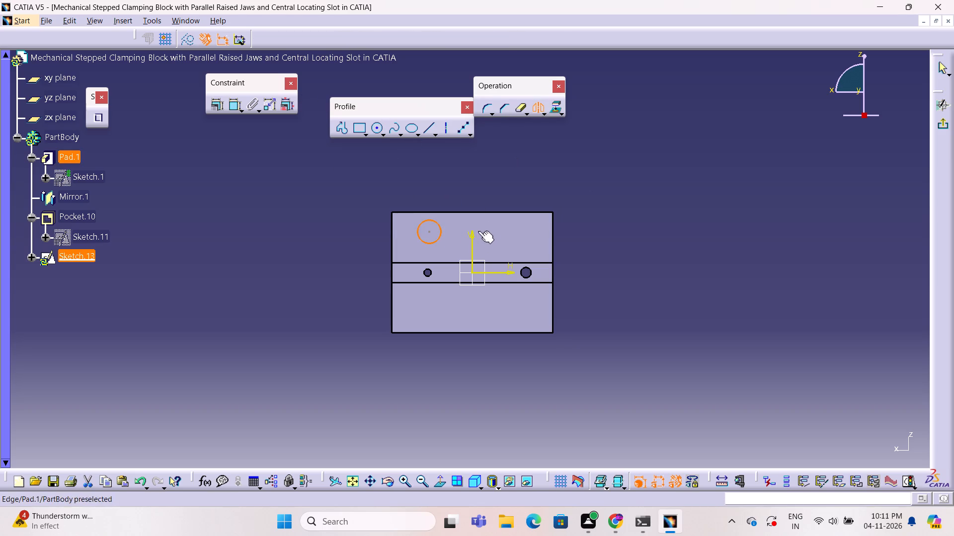
{"action": "left_click", "coordinate": [473, 237]}
{"action": "left_click", "coordinate": [615, 205]}
{"action": "left_click", "coordinate": [940, 128]}
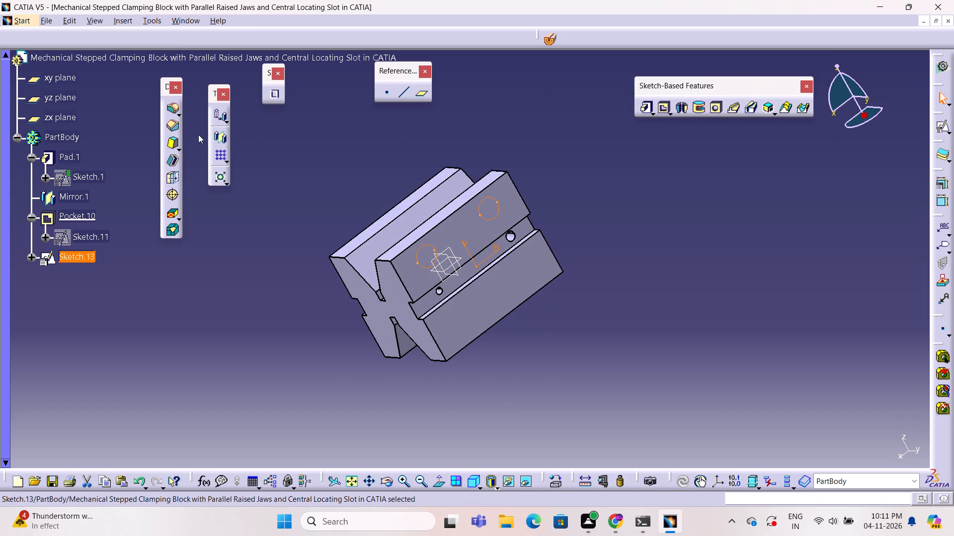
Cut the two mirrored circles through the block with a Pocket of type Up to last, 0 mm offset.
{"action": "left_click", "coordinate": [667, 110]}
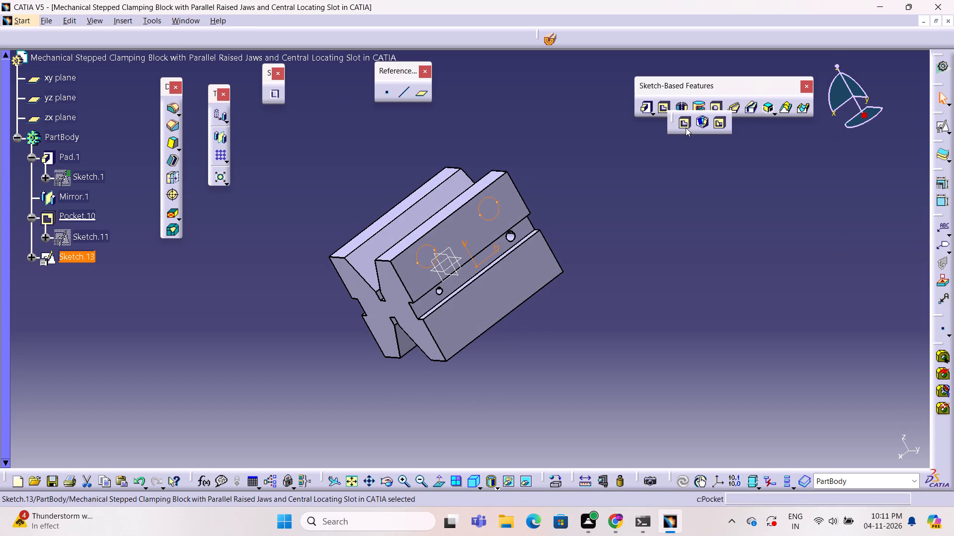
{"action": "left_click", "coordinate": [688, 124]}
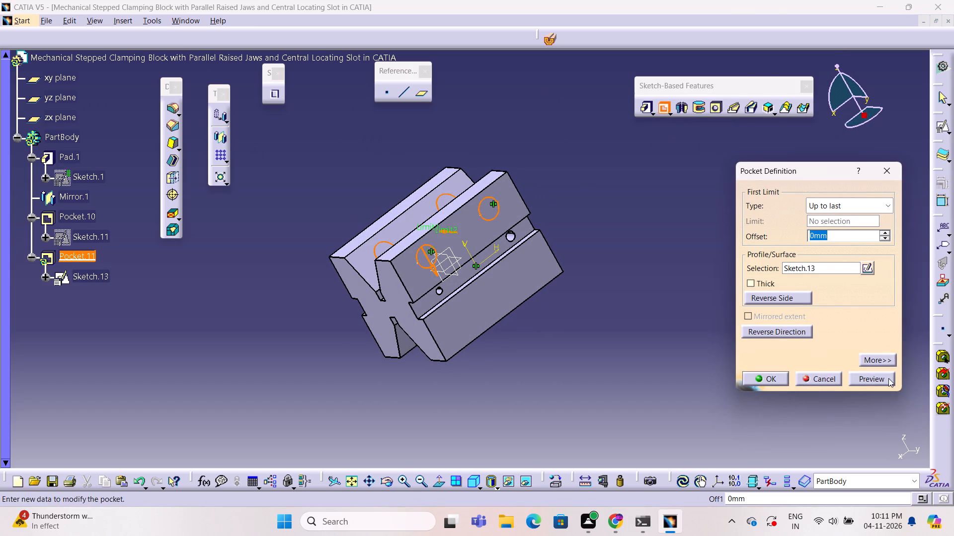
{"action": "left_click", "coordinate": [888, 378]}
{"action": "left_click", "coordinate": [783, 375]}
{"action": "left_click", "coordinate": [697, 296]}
Examine the two large holes through both upper jaws from the end and the side.
{"action": "middle_click_drag", "start_coordinate": [696, 289], "coordinate": [819, 309], "text": "ctrl"}
{"action": "right_click_drag", "start_coordinate": [696, 289], "coordinate": [819, 309], "text": "ctrl"}
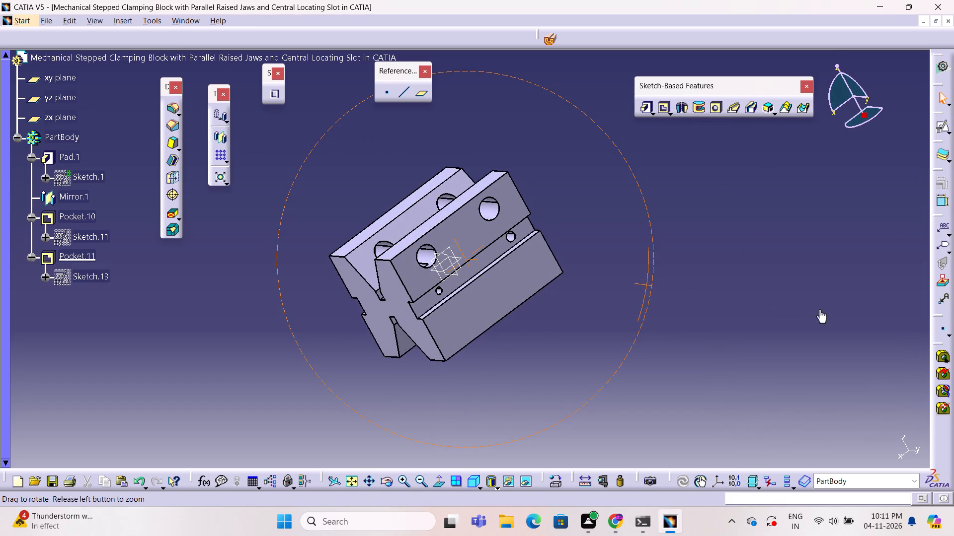
{"action": "middle_click_drag", "start_coordinate": [819, 309], "coordinate": [827, 310], "text": "ctrl"}
{"action": "right_click_drag", "start_coordinate": [819, 309], "coordinate": [821, 301], "text": "ctrl"}
{"action": "middle_click_drag", "start_coordinate": [827, 310], "coordinate": [821, 301], "text": "ctrl"}
{"action": "right_click_drag", "start_coordinate": [816, 296], "coordinate": [779, 273], "text": "ctrl"}
{"action": "middle_click_drag", "start_coordinate": [599, 230], "coordinate": [695, 251]}
{"action": "right_click_drag", "start_coordinate": [598, 230], "coordinate": [695, 251], "text": "ctrl"}
{"action": "right_click", "coordinate": [695, 251]}
{"action": "left_click", "coordinate": [642, 204]}
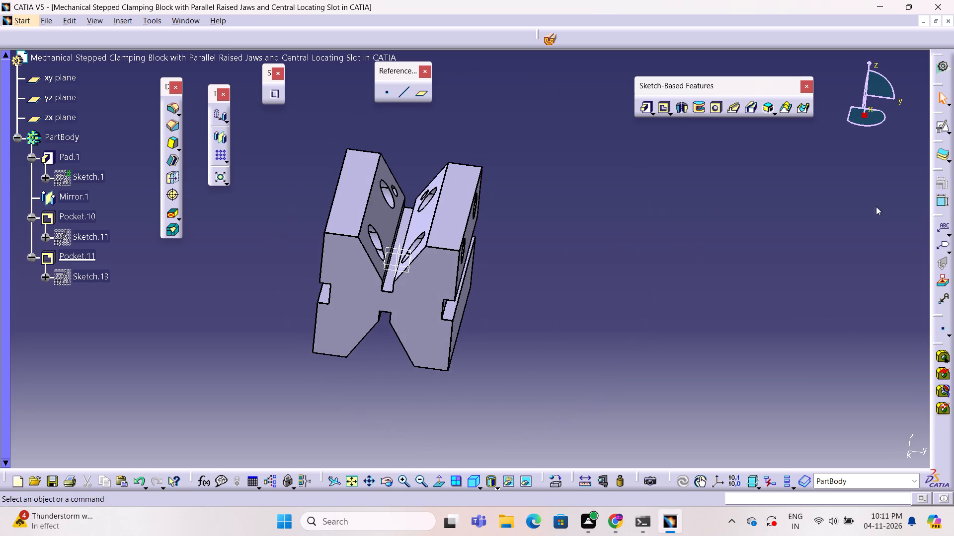
{"action": "middle_click_drag", "start_coordinate": [579, 126], "coordinate": [578, 149], "text": "ctrl"}
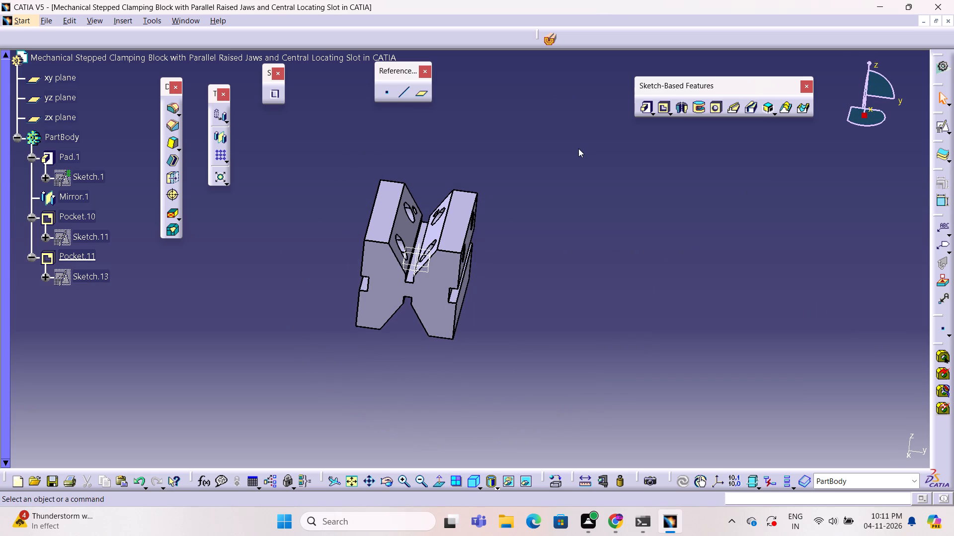
{"action": "left_click", "coordinate": [578, 148]}
{"action": "left_click", "coordinate": [551, 159]}
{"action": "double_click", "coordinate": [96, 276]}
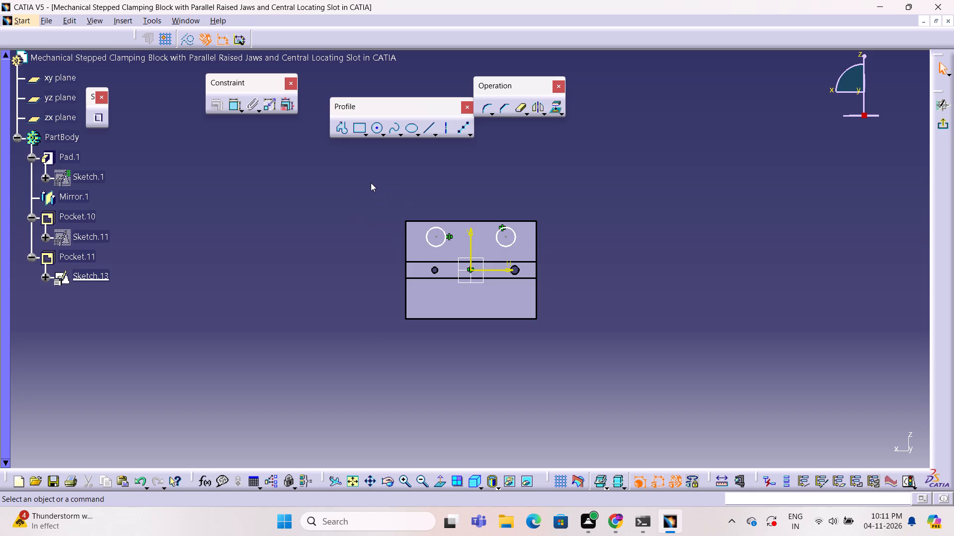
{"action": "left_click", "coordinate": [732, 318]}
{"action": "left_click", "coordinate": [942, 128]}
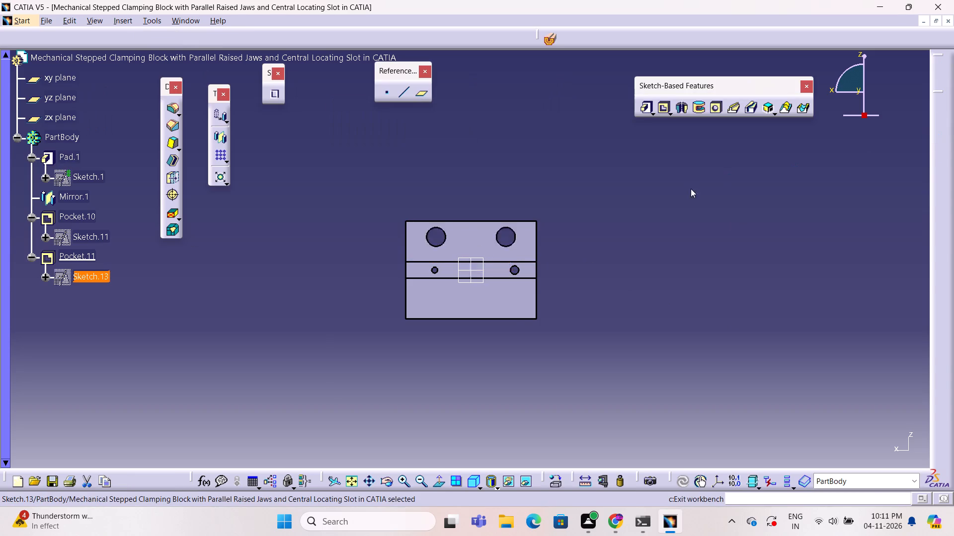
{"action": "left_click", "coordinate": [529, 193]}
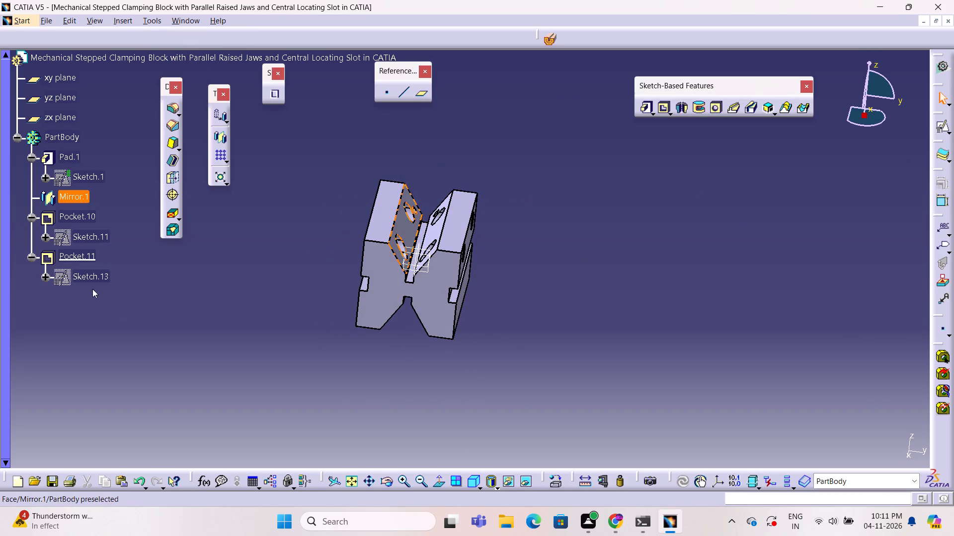
Reopen the large-hole sketch and draw a small circle on the side face below the slot, on the negative H side.
{"action": "triple_click", "coordinate": [94, 277]}
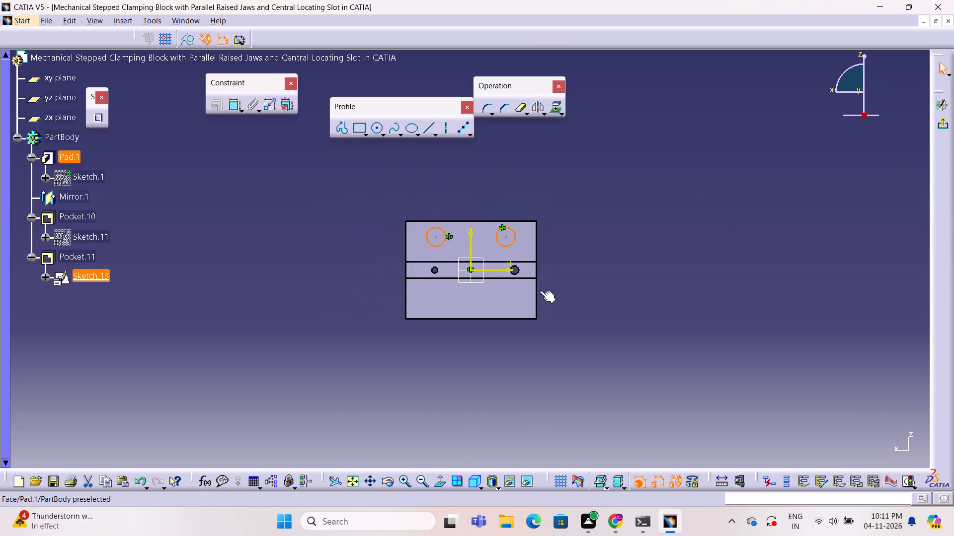
{"action": "left_click", "coordinate": [376, 130]}
{"action": "left_click", "coordinate": [445, 299]}
{"action": "left_click", "coordinate": [451, 301]}
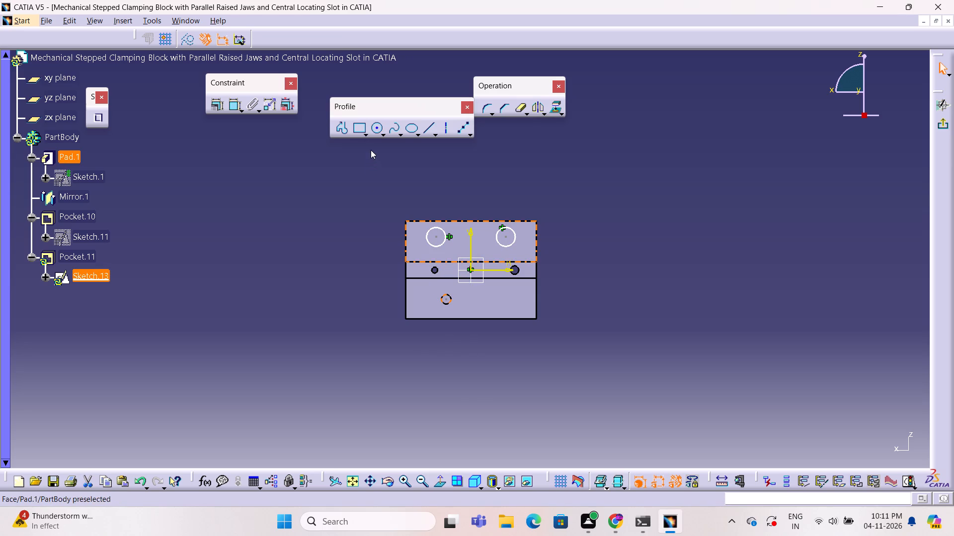
Draw a cluster of small overlapping circles on the side face below the slot, on the positive H side.
{"action": "double_click", "coordinate": [378, 128]}
{"action": "left_click", "coordinate": [469, 302]}
{"action": "left_click", "coordinate": [472, 306]}
{"action": "double_click", "coordinate": [503, 303]}
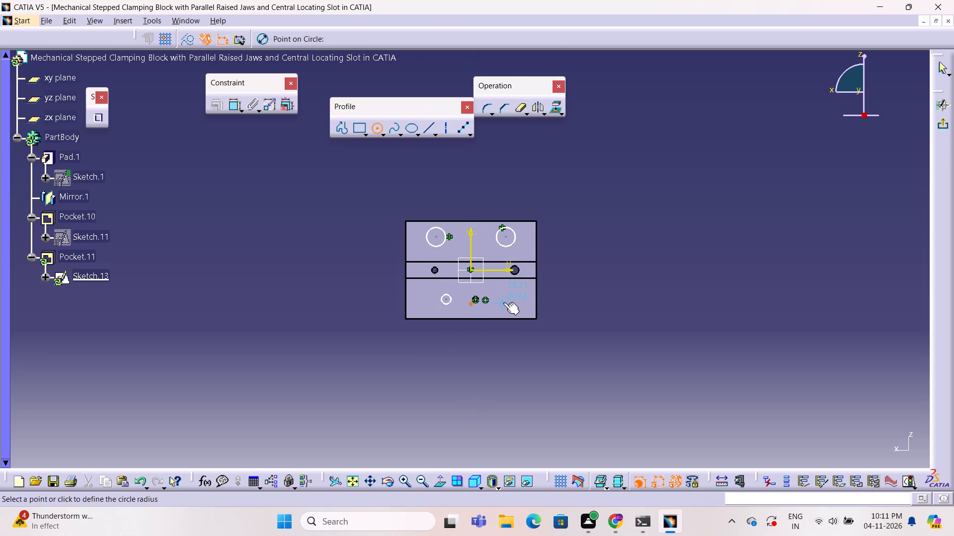
{"action": "double_click", "coordinate": [505, 298]}
{"action": "left_click", "coordinate": [511, 295]}
{"action": "double_click", "coordinate": [516, 295]}
{"action": "triple_click", "coordinate": [519, 295]}
{"action": "left_click", "coordinate": [519, 294]}
{"action": "double_click", "coordinate": [521, 300]}
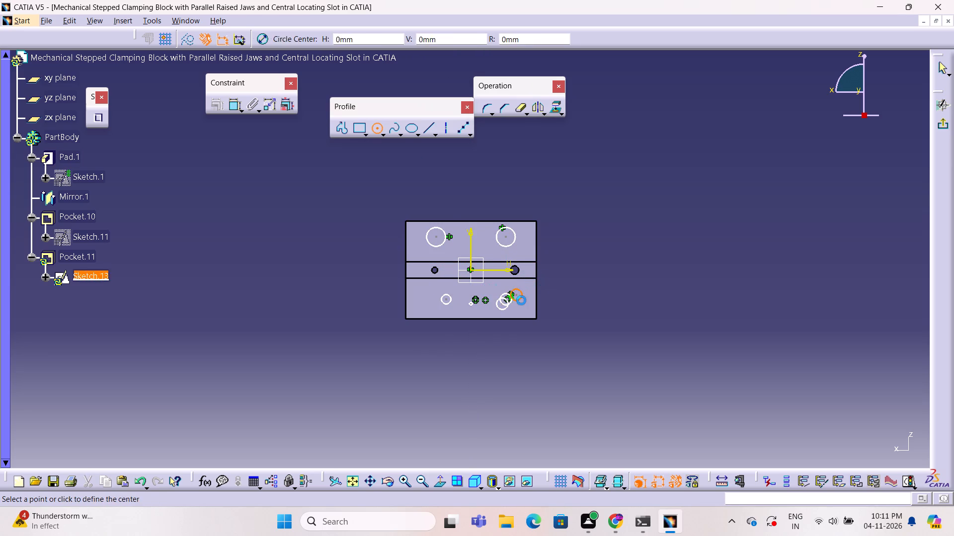
{"action": "left_click", "coordinate": [519, 306]}
{"action": "left_click_drag", "start_coordinate": [518, 307], "coordinate": [511, 311]}
{"action": "left_click", "coordinate": [508, 311]}
{"action": "left_click", "coordinate": [505, 311]}
{"action": "left_click_drag", "start_coordinate": [496, 311], "coordinate": [491, 310]}
{"action": "double_click", "coordinate": [488, 309]}
{"action": "left_click", "coordinate": [484, 302]}
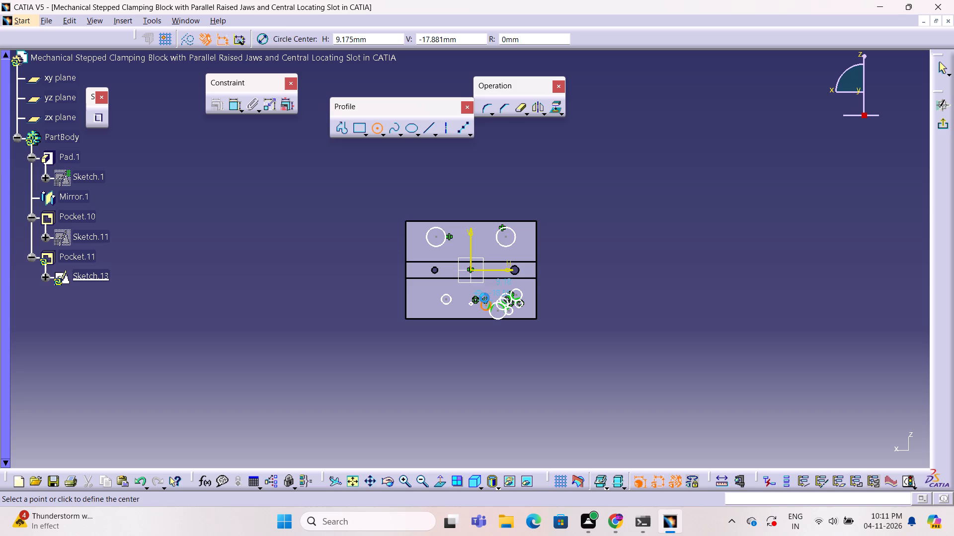
Draw more overlapping circles of varied sizes across to the negative H side below the slot, and finish the sketch.
{"action": "left_click", "coordinate": [485, 296]}
{"action": "left_click_drag", "start_coordinate": [484, 293], "coordinate": [477, 289]}
{"action": "double_click", "coordinate": [468, 285]}
{"action": "left_click", "coordinate": [461, 285]}
{"action": "left_click", "coordinate": [455, 288]}
{"action": "left_click", "coordinate": [451, 288]}
{"action": "double_click", "coordinate": [436, 289]}
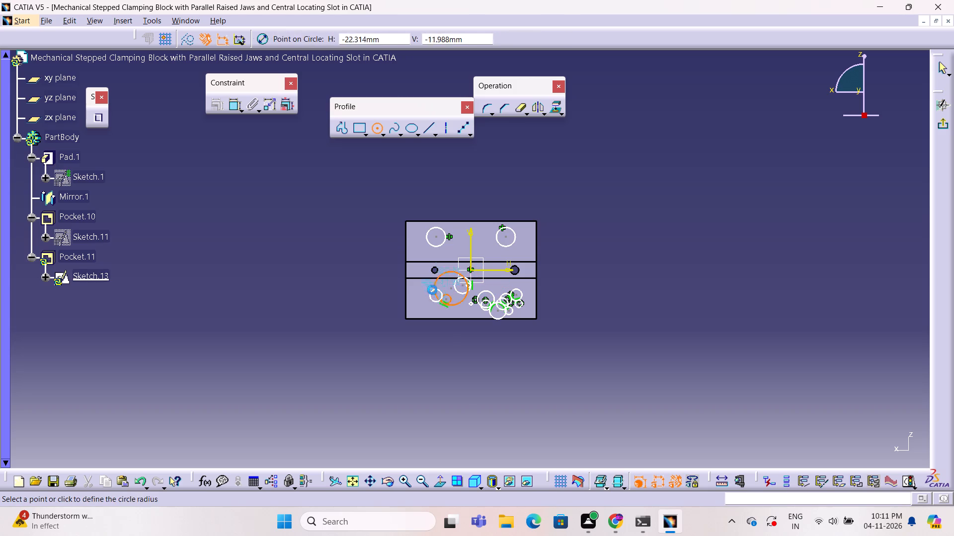
{"action": "double_click", "coordinate": [427, 291]}
{"action": "left_click", "coordinate": [425, 296]}
{"action": "left_click_drag", "start_coordinate": [428, 306], "coordinate": [435, 308]}
{"action": "left_click", "coordinate": [436, 308]}
{"action": "left_click", "coordinate": [444, 308]}
{"action": "left_click", "coordinate": [450, 309]}
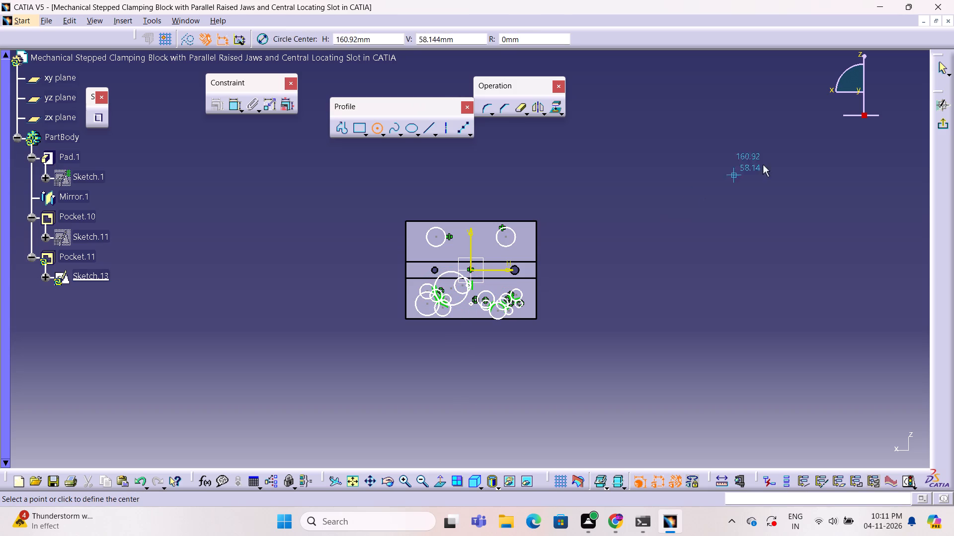
{"action": "left_click", "coordinate": [944, 127]}
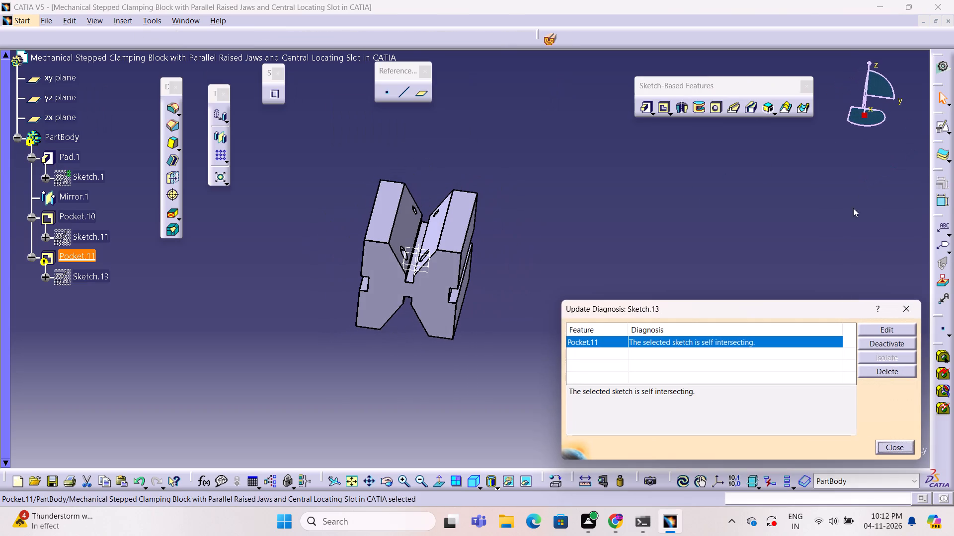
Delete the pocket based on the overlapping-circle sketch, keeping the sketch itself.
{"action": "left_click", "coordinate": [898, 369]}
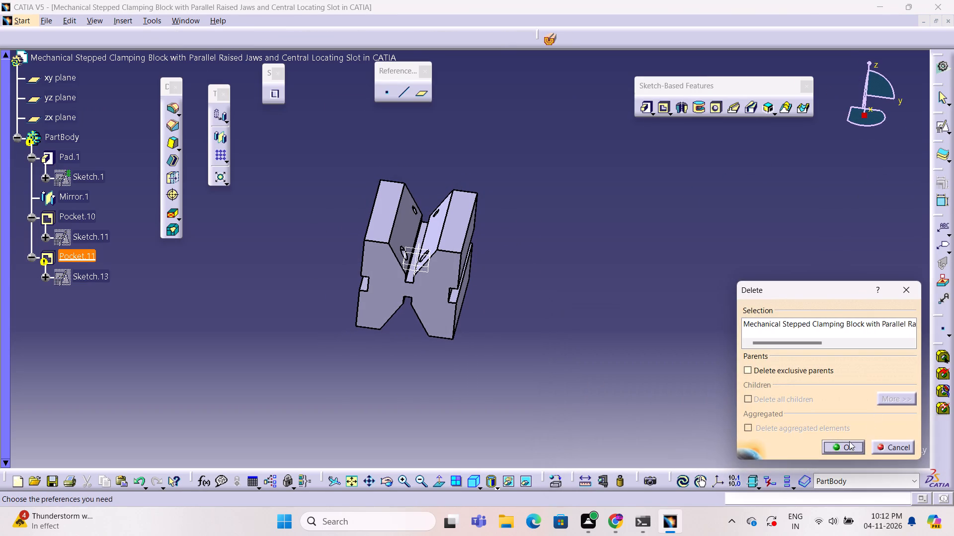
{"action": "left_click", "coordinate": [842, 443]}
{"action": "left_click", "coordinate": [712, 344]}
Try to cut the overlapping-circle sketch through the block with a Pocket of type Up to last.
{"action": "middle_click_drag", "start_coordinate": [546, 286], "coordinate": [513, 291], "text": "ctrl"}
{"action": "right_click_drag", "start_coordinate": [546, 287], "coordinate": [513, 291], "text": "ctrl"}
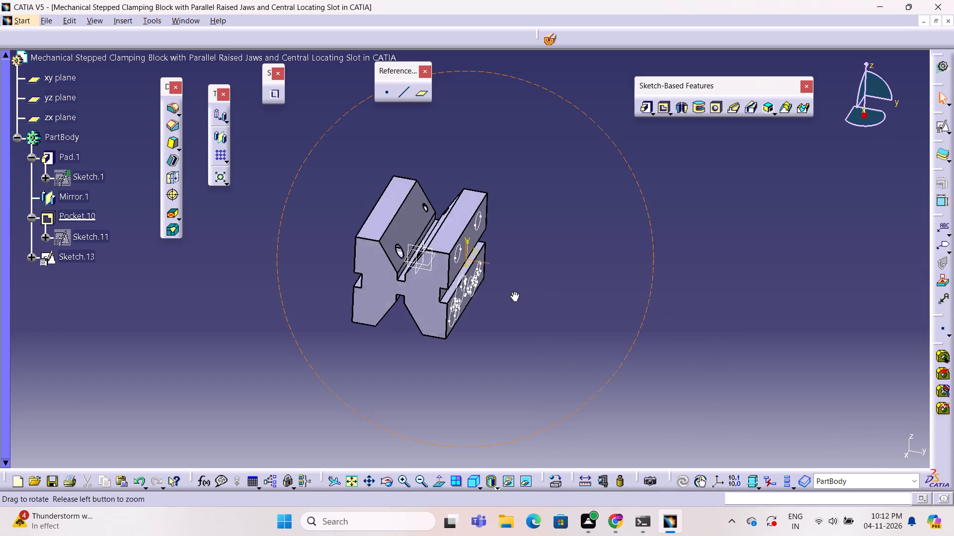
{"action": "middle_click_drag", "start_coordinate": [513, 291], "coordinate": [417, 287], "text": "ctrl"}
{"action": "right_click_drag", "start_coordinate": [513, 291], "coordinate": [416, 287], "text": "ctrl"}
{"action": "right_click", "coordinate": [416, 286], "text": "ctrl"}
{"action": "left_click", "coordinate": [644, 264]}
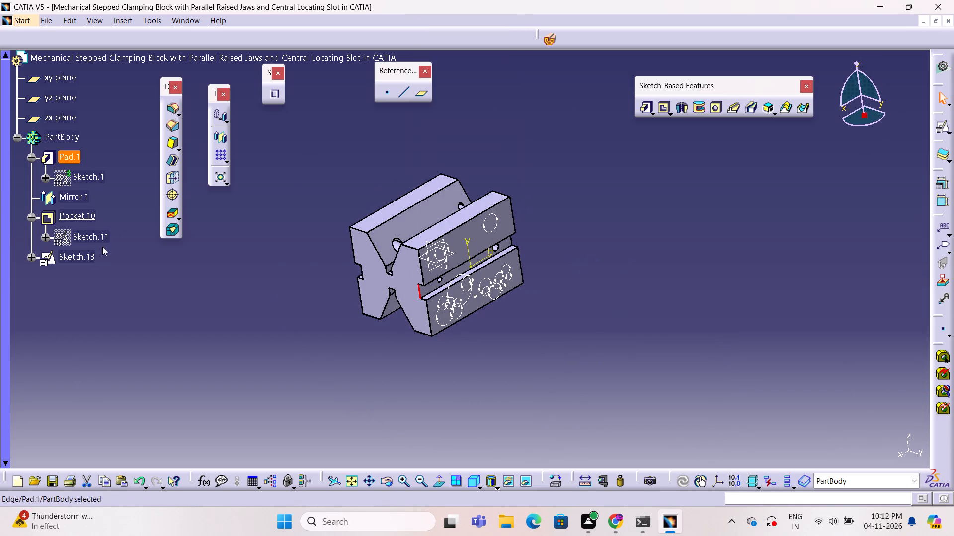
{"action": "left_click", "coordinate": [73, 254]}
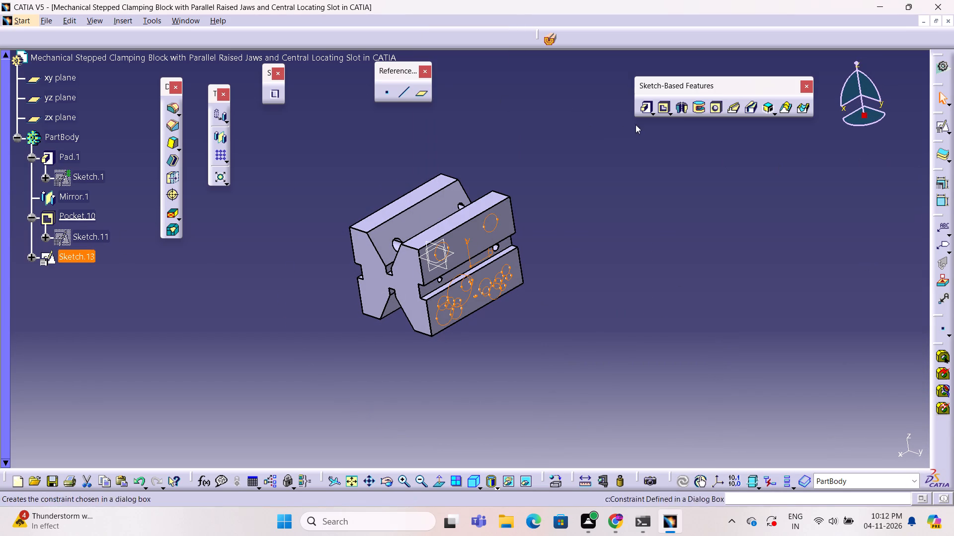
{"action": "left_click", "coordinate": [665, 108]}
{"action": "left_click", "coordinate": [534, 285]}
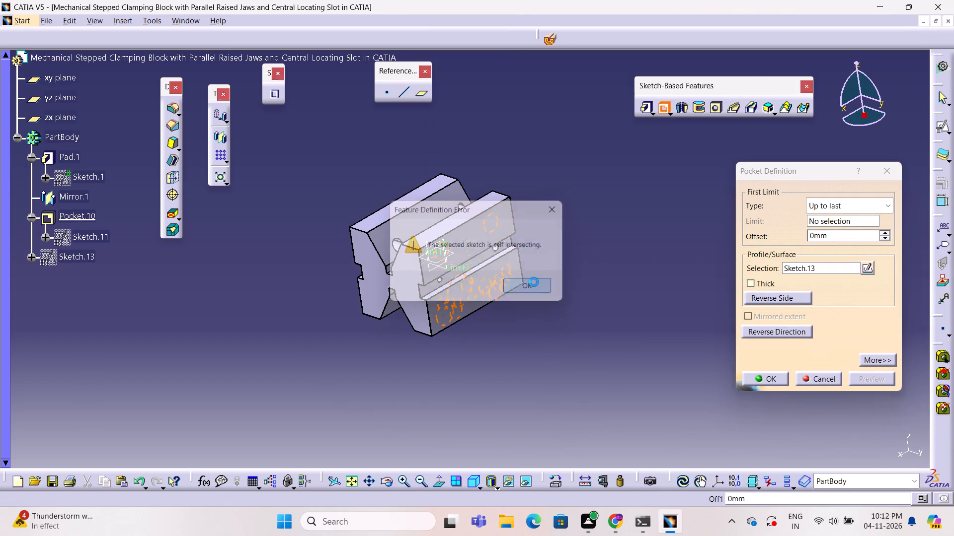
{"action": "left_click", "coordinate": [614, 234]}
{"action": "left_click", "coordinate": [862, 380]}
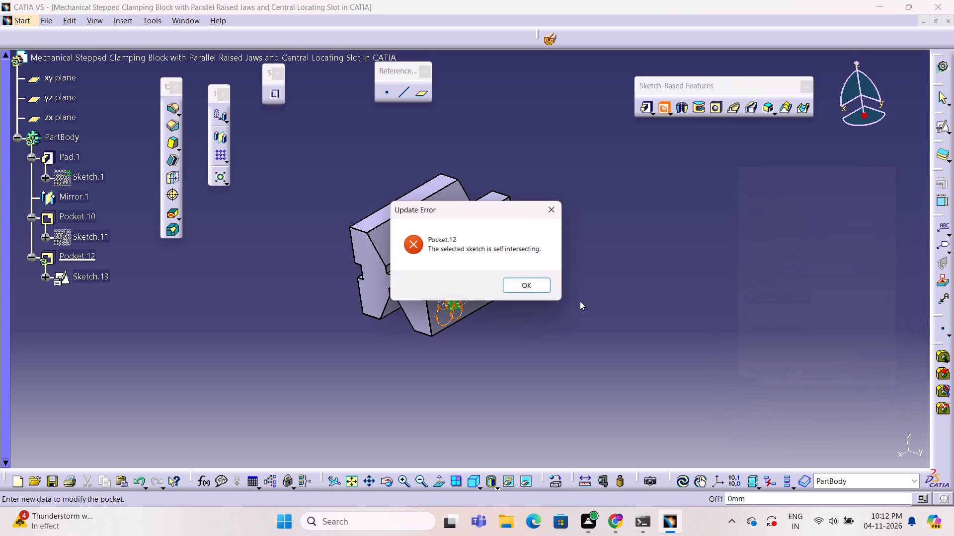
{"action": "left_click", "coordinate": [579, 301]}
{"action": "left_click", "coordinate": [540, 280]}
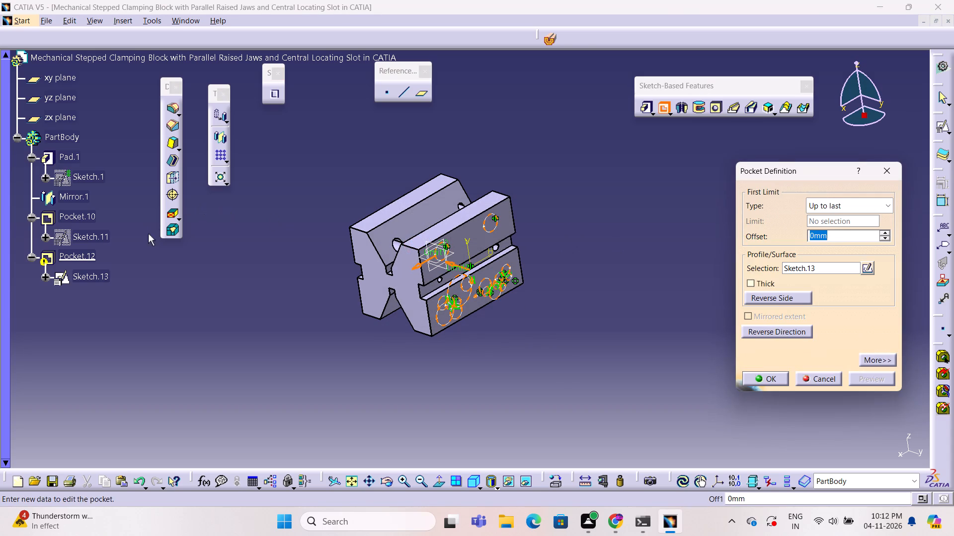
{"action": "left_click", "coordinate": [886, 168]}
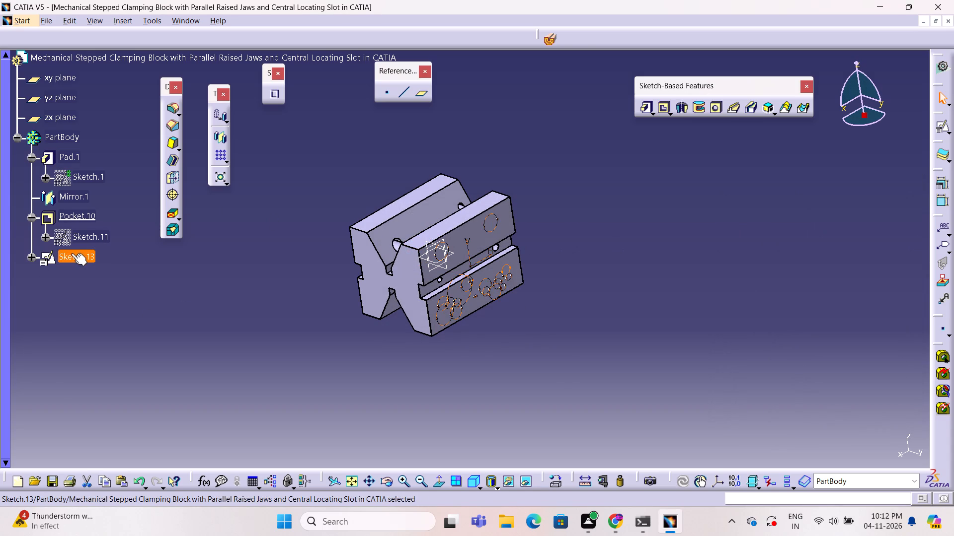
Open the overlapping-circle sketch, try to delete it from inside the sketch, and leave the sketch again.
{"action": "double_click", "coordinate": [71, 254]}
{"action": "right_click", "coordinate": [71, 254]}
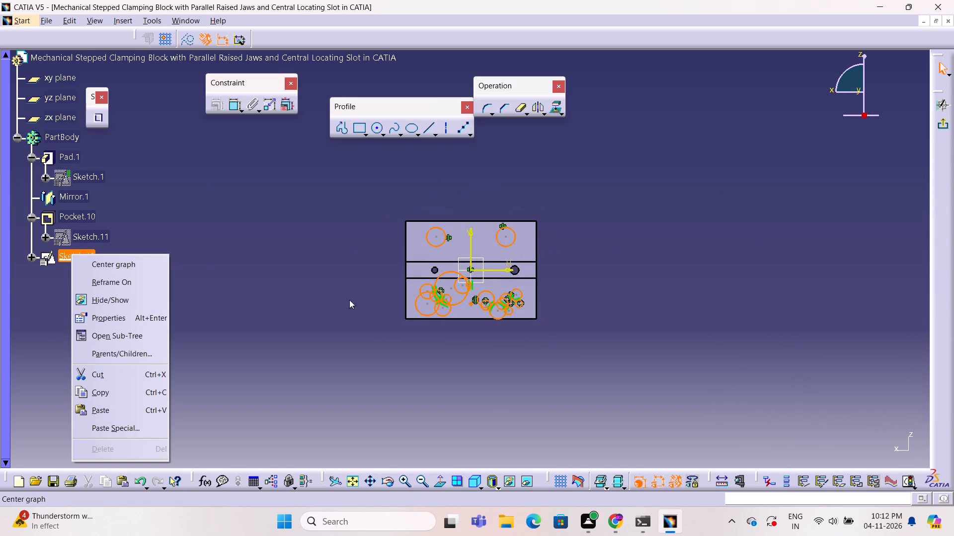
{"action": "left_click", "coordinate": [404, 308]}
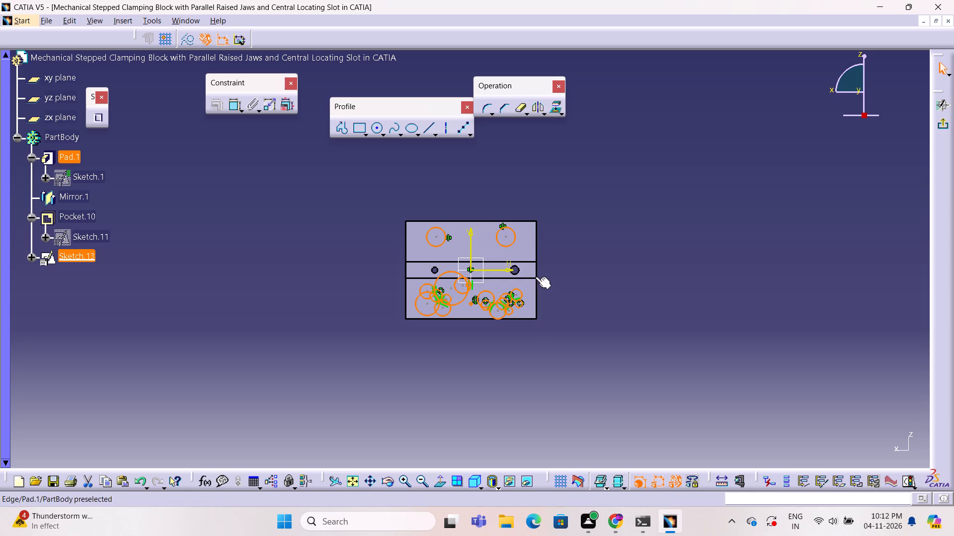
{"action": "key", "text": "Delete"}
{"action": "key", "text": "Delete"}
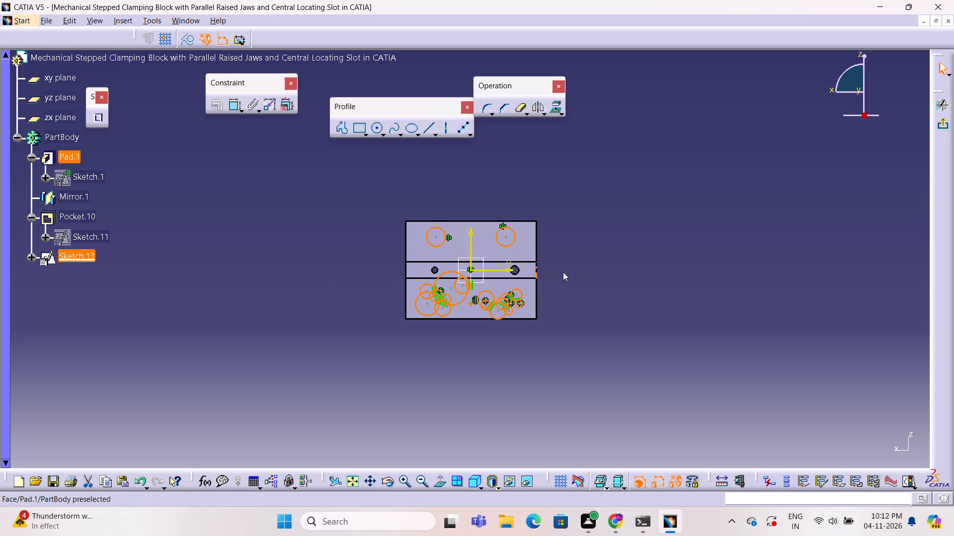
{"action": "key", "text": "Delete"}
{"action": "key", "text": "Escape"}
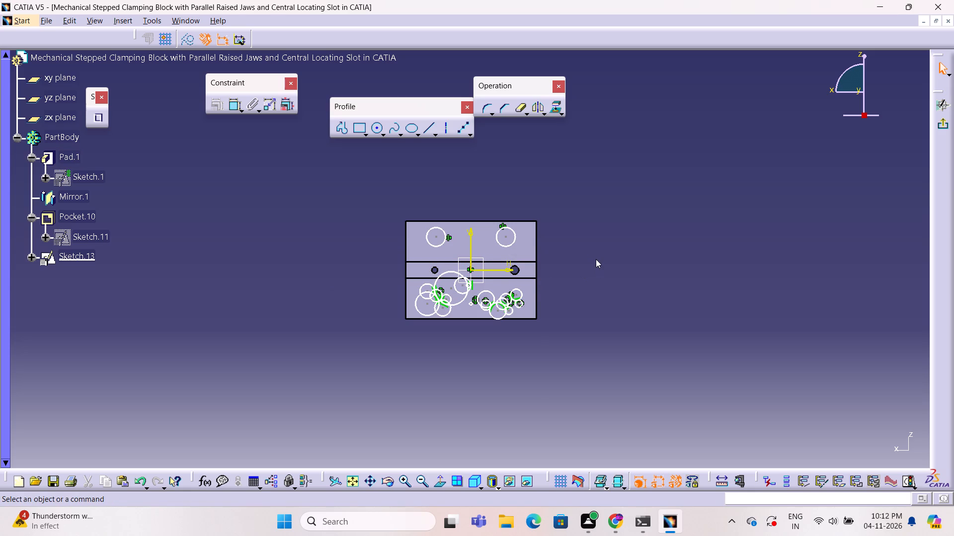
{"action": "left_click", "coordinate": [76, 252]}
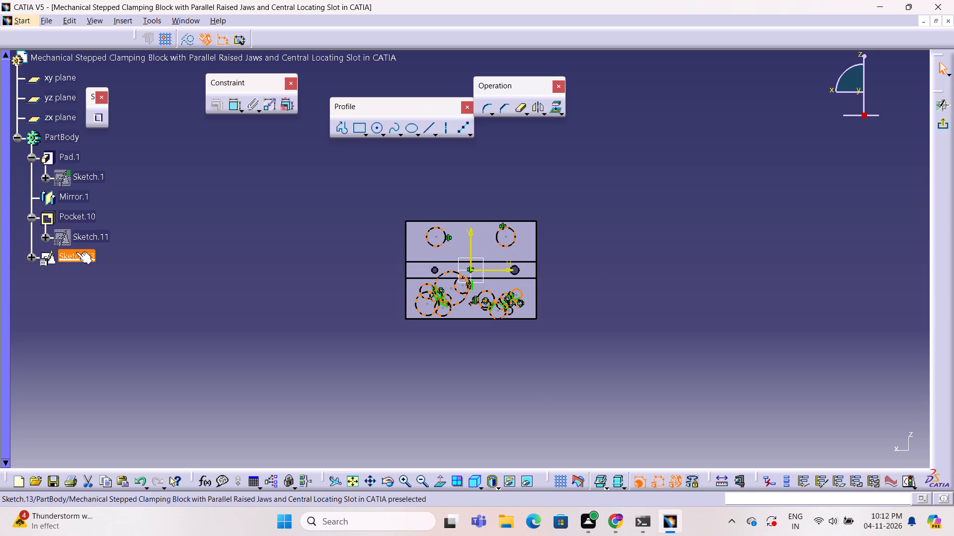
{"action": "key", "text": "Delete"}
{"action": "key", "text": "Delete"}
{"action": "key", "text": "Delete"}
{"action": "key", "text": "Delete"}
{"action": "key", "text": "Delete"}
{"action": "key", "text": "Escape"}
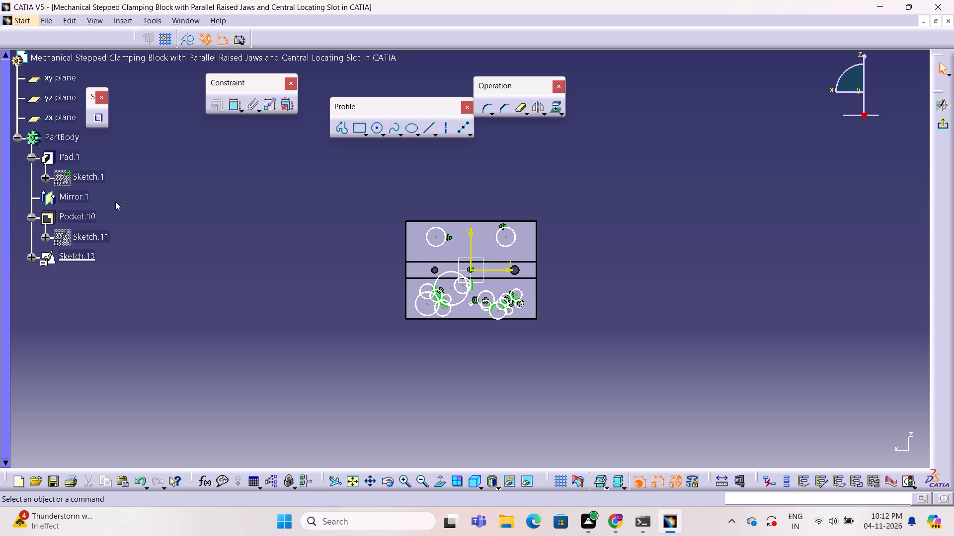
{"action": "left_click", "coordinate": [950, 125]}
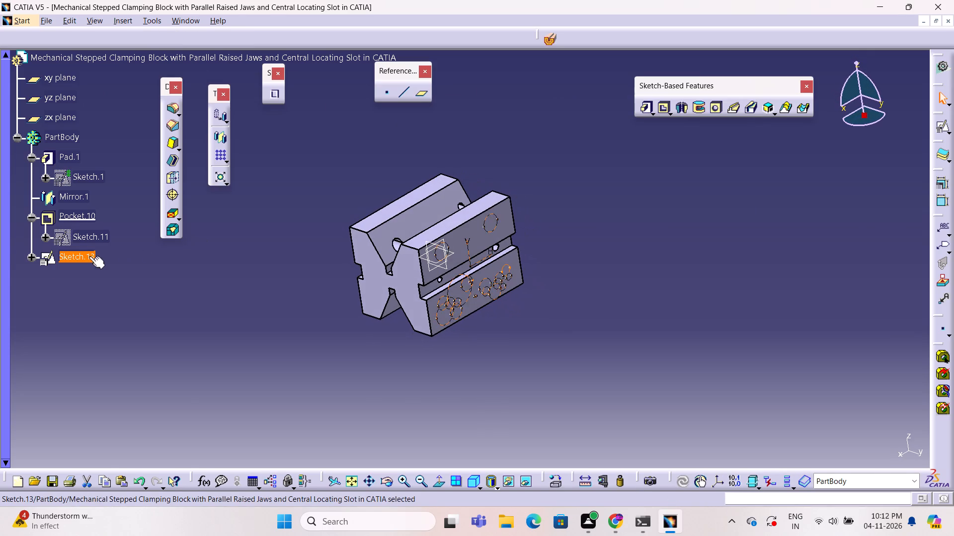
Delete the overlapping-circle sketch from the part.
{"action": "right_click", "coordinate": [84, 256]}
{"action": "left_click", "coordinate": [142, 418]}
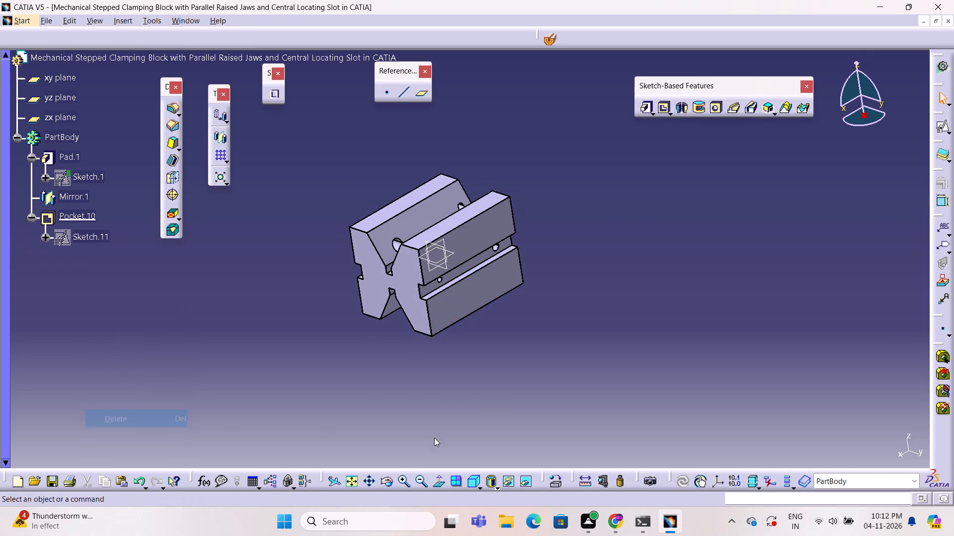
{"action": "left_click", "coordinate": [689, 361]}
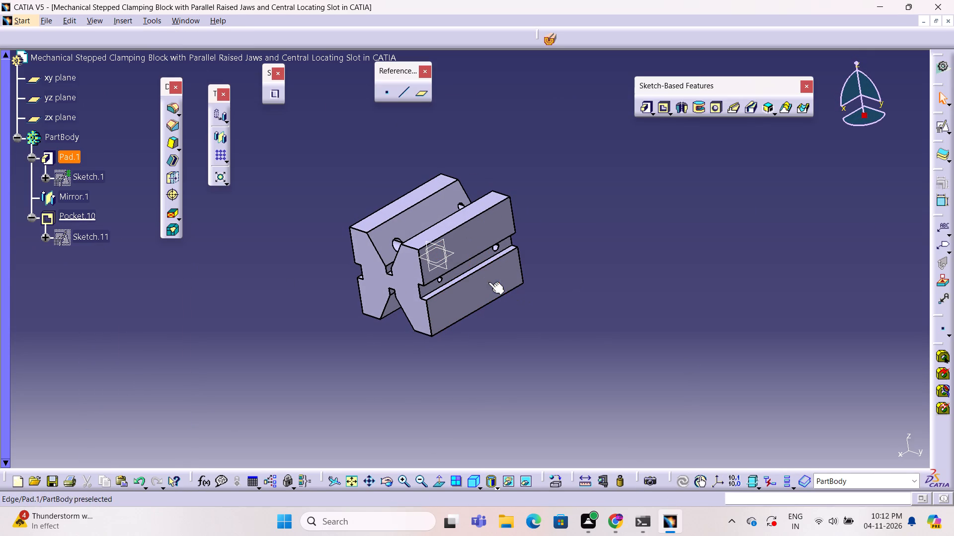
Start a positioned sketch on the side face above the slot and draw a row of five separate circles of varied sizes.
{"action": "left_click", "coordinate": [476, 246]}
{"action": "left_click", "coordinate": [936, 132]}
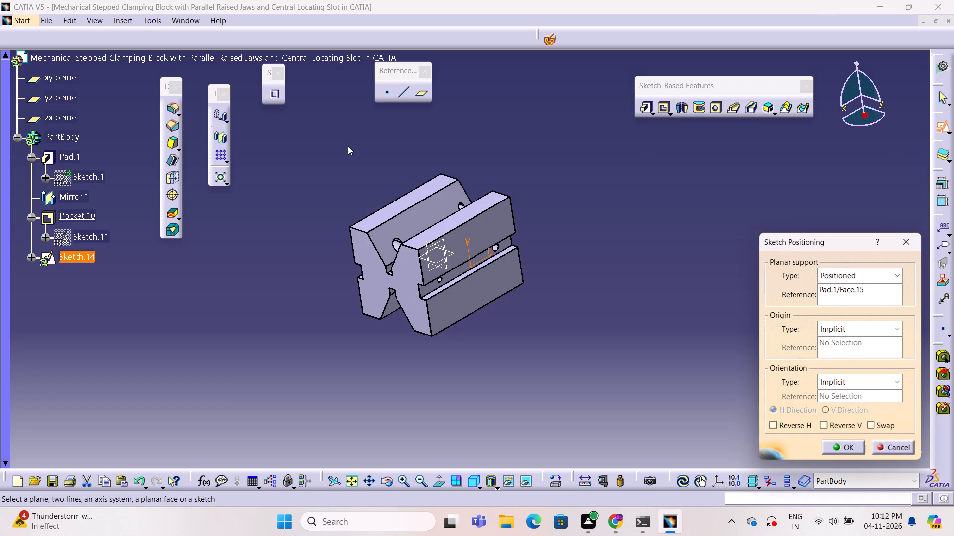
{"action": "left_click", "coordinate": [827, 447]}
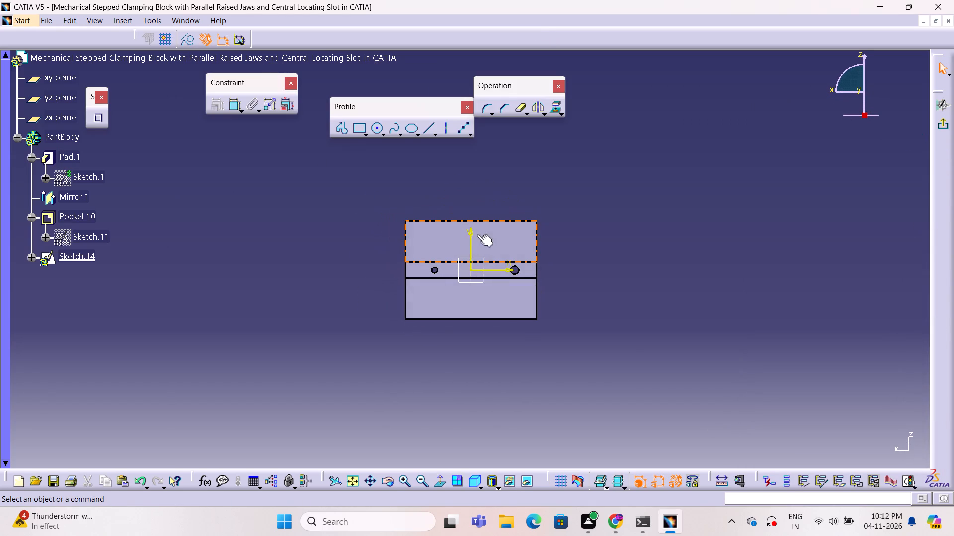
{"action": "double_click", "coordinate": [374, 131]}
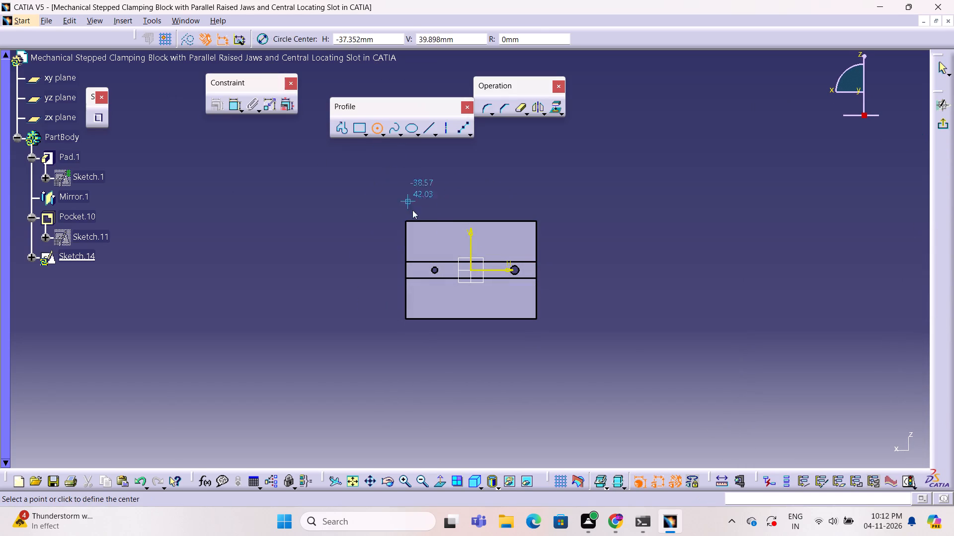
{"action": "left_click", "coordinate": [414, 241]}
{"action": "left_click", "coordinate": [422, 237]}
{"action": "double_click", "coordinate": [439, 235]}
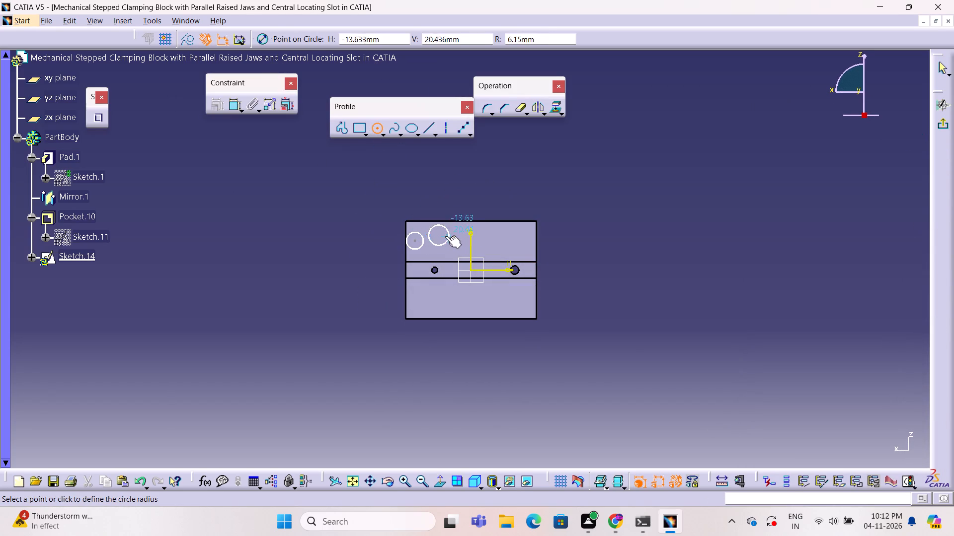
{"action": "left_click", "coordinate": [443, 238]}
{"action": "double_click", "coordinate": [459, 241]}
{"action": "left_click", "coordinate": [466, 246]}
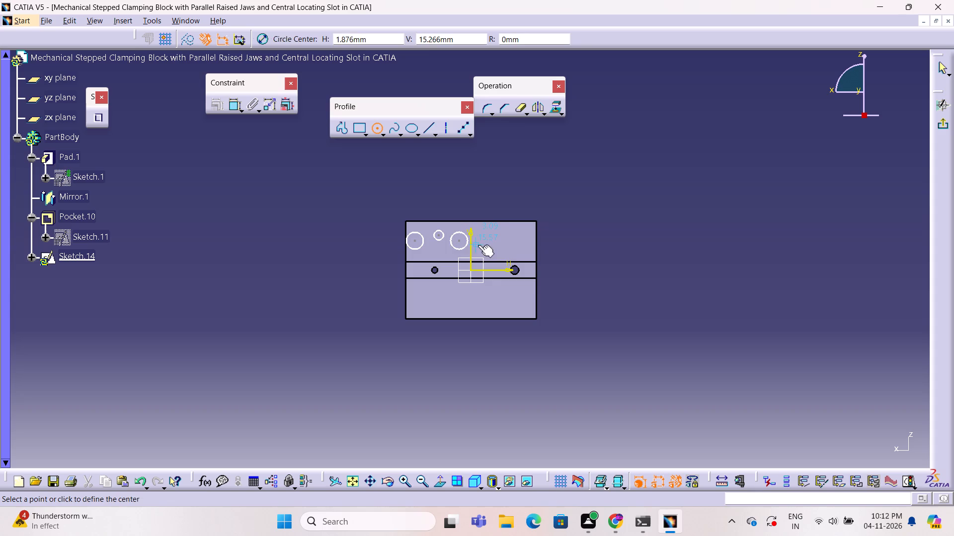
{"action": "left_click", "coordinate": [491, 242]}
{"action": "left_click", "coordinate": [500, 248]}
{"action": "left_click", "coordinate": [521, 240]}
{"action": "left_click", "coordinate": [520, 248]}
Draw a large circle centred about H 2 mm, V -11 mm, a tiny one beyond it, two smaller ones towards negative H, and finish the sketch.
{"action": "left_click", "coordinate": [473, 288]}
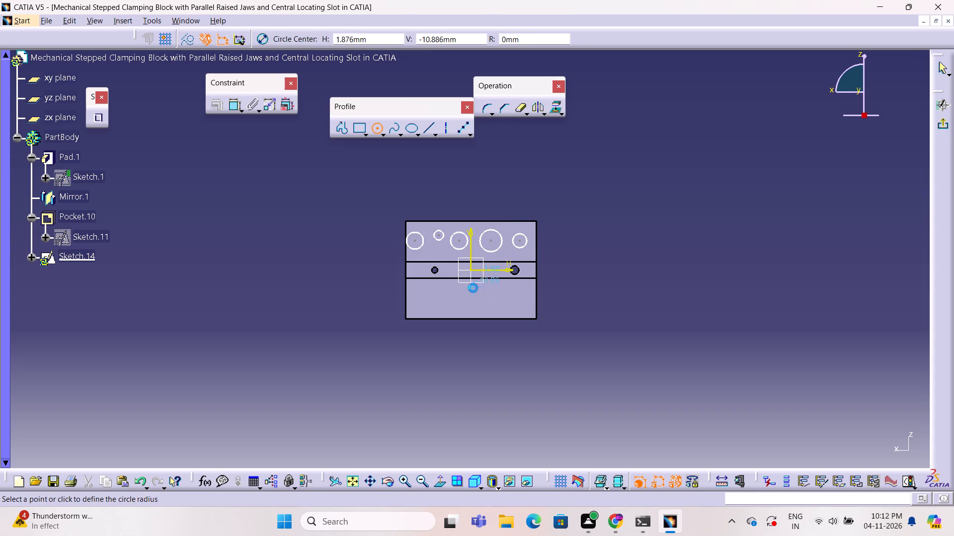
{"action": "left_click", "coordinate": [447, 292]}
{"action": "left_click", "coordinate": [508, 293]}
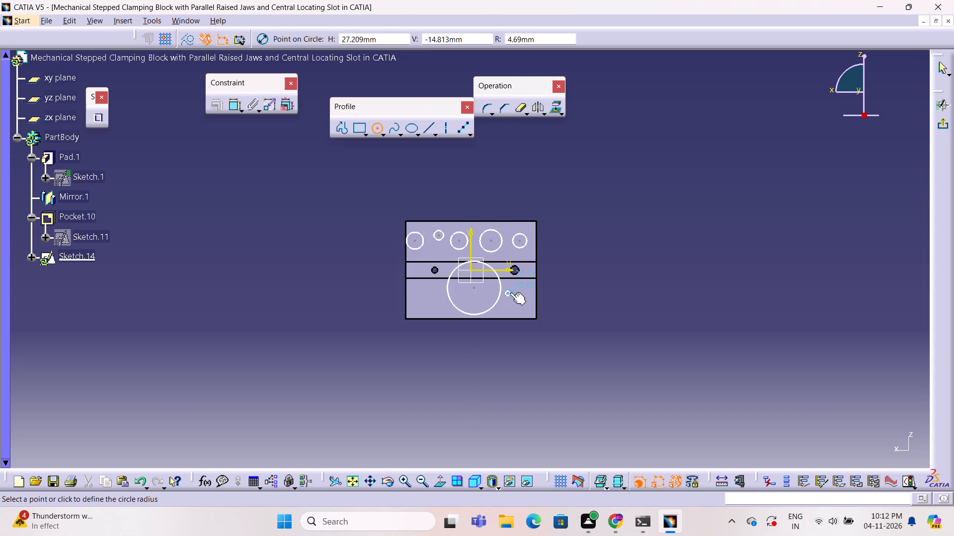
{"action": "left_click", "coordinate": [510, 292]}
{"action": "left_click", "coordinate": [417, 299]}
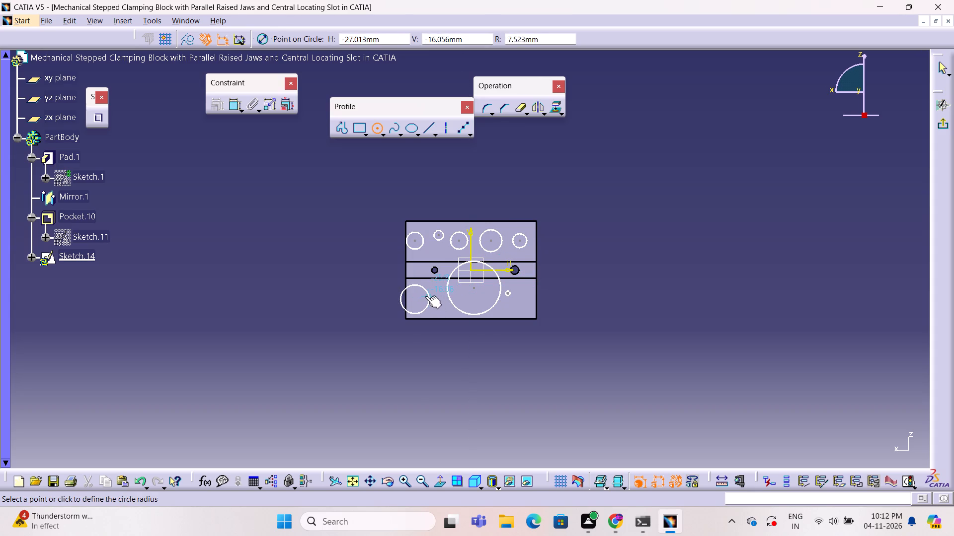
{"action": "left_click", "coordinate": [424, 295]}
{"action": "left_click", "coordinate": [438, 282]}
{"action": "left_click", "coordinate": [431, 281]}
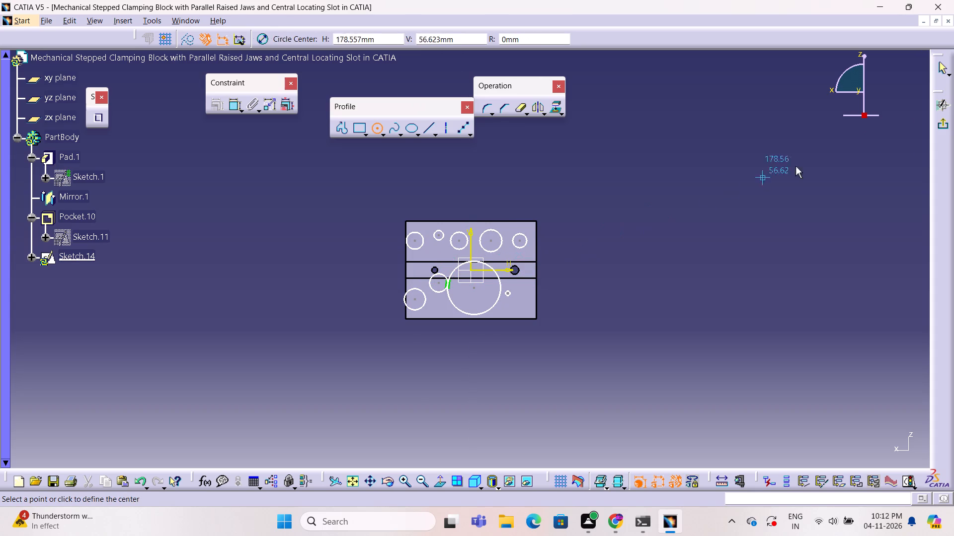
{"action": "left_click", "coordinate": [938, 126]}
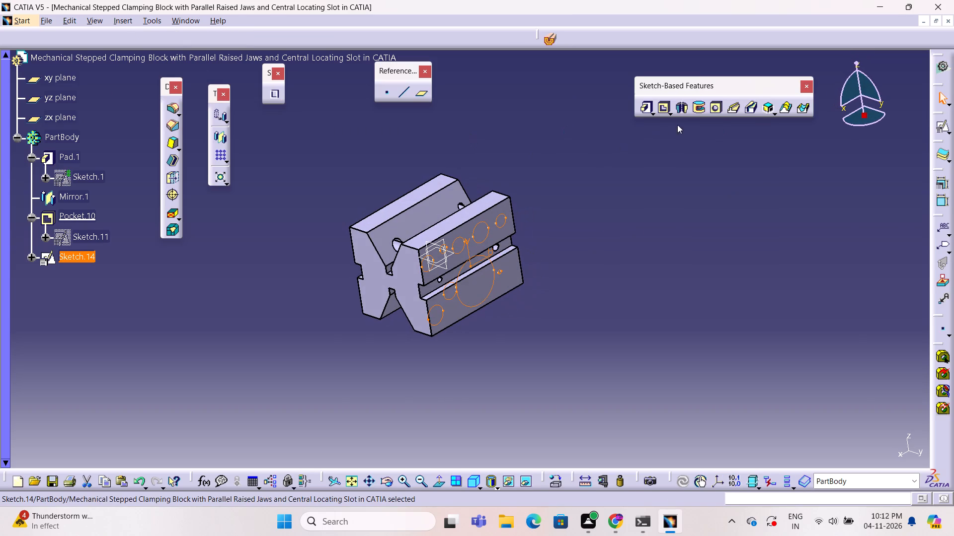
Cut the new circle sketch through the block with a Pocket of type Up to last, offset 0 mm.
{"action": "left_click", "coordinate": [661, 109]}
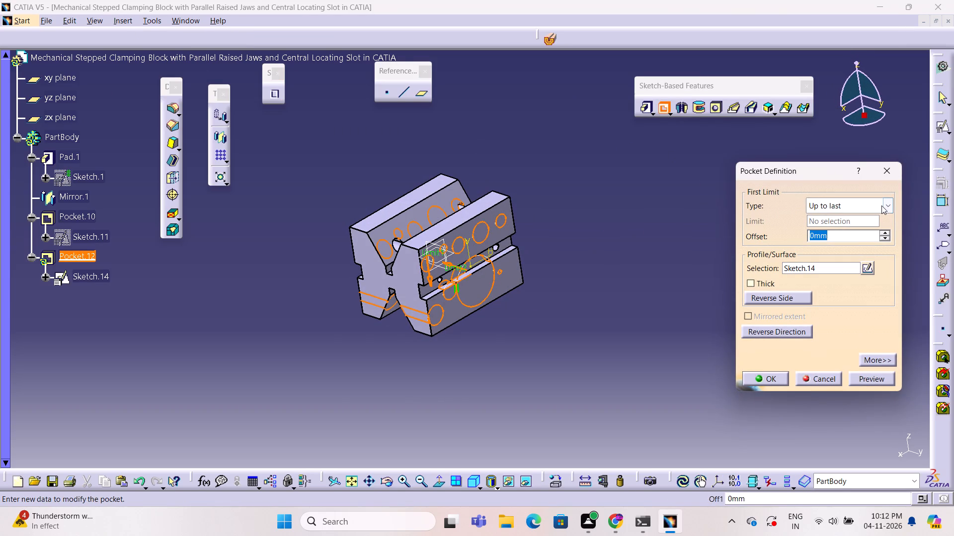
{"action": "left_click", "coordinate": [874, 381]}
{"action": "left_click", "coordinate": [770, 375]}
Examine the holes cut through the block's side faces from several angles and distances.
{"action": "left_click_drag", "start_coordinate": [633, 321], "coordinate": [633, 321]}
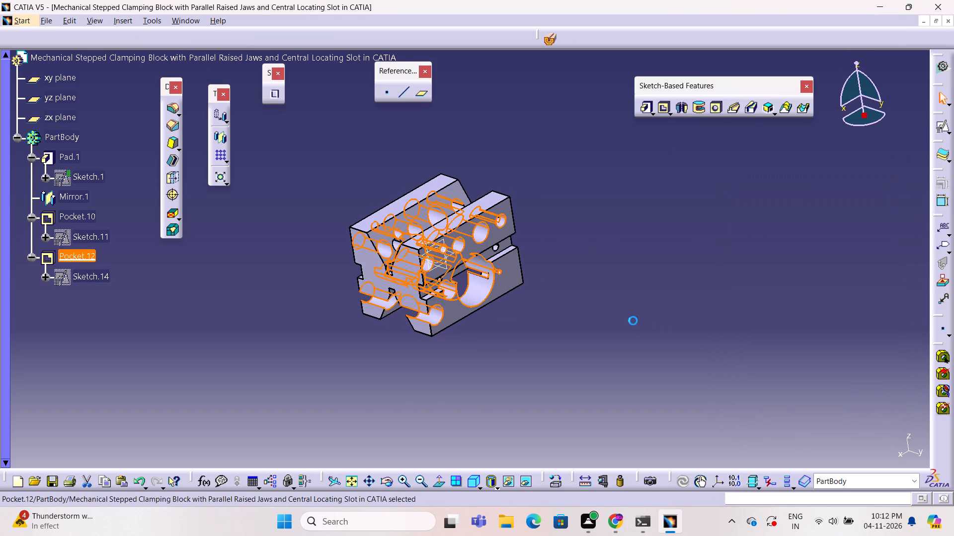
{"action": "left_click_drag", "start_coordinate": [633, 321], "coordinate": [627, 312]}
{"action": "middle_click_drag", "start_coordinate": [606, 287], "coordinate": [535, 293], "text": "ctrl"}
{"action": "right_click_drag", "start_coordinate": [608, 296], "coordinate": [535, 293], "text": "ctrl"}
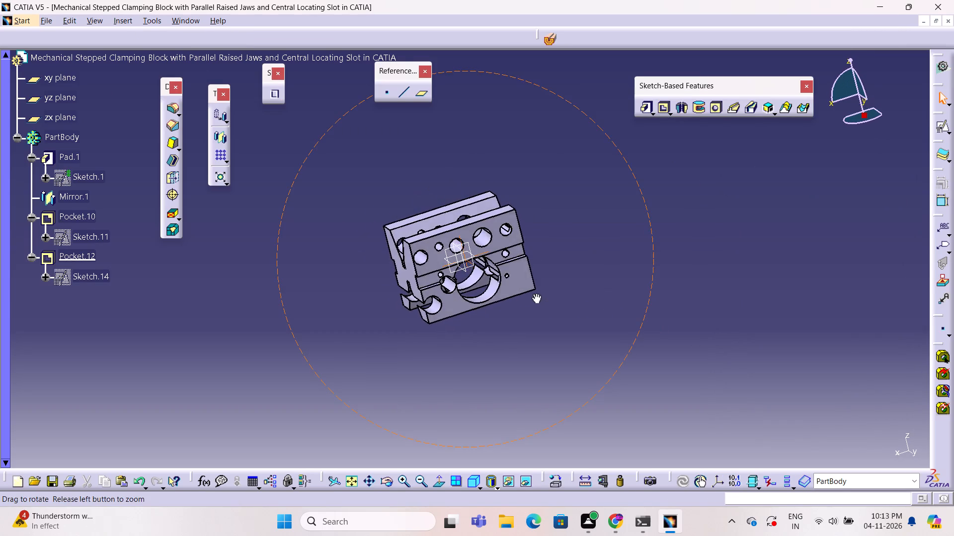
{"action": "middle_click_drag", "start_coordinate": [535, 293], "coordinate": [536, 293], "text": "ctrl"}
{"action": "right_click_drag", "start_coordinate": [535, 293], "coordinate": [632, 257], "text": "ctrl"}
{"action": "middle_click_drag", "start_coordinate": [537, 293], "coordinate": [628, 256], "text": "ctrl"}
{"action": "right_click", "coordinate": [632, 257]}
{"action": "right_click_drag", "start_coordinate": [625, 255], "coordinate": [606, 254]}
{"action": "scroll", "coordinate": [578, 254], "scroll_direction": "up", "scroll_amount": 1}
{"action": "middle_click_drag", "start_coordinate": [281, 272], "coordinate": [367, 297], "text": "ctrl"}
{"action": "right_click_drag", "start_coordinate": [280, 272], "coordinate": [367, 297], "text": "ctrl"}
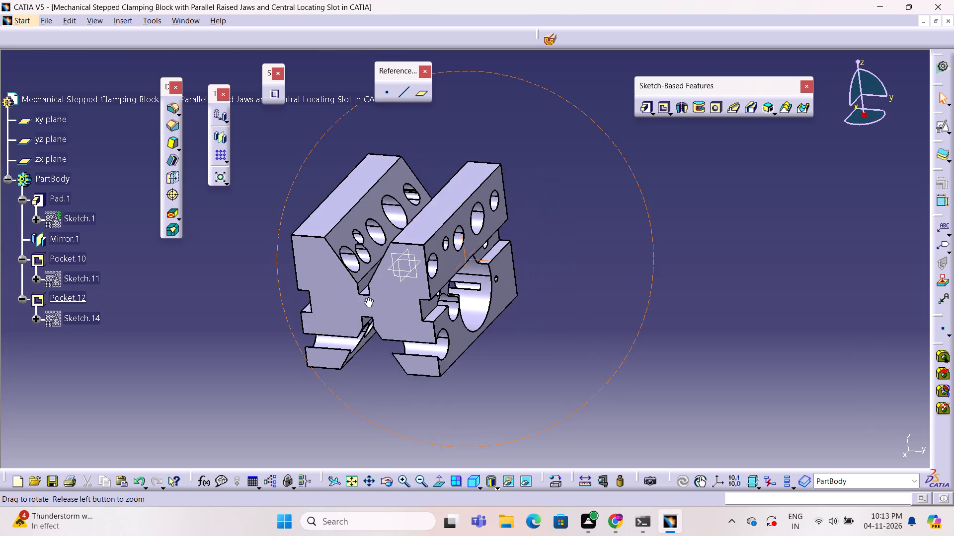
{"action": "right_click_drag", "start_coordinate": [367, 297], "coordinate": [370, 297], "text": "ctrl"}
{"action": "middle_click_drag", "start_coordinate": [367, 297], "coordinate": [372, 293], "text": "ctrl"}
{"action": "right_click", "coordinate": [371, 297], "text": "ctrl"}
{"action": "left_click", "coordinate": [560, 203]}
{"action": "middle_click_drag", "start_coordinate": [520, 118], "coordinate": [522, 157], "text": "ctrl"}
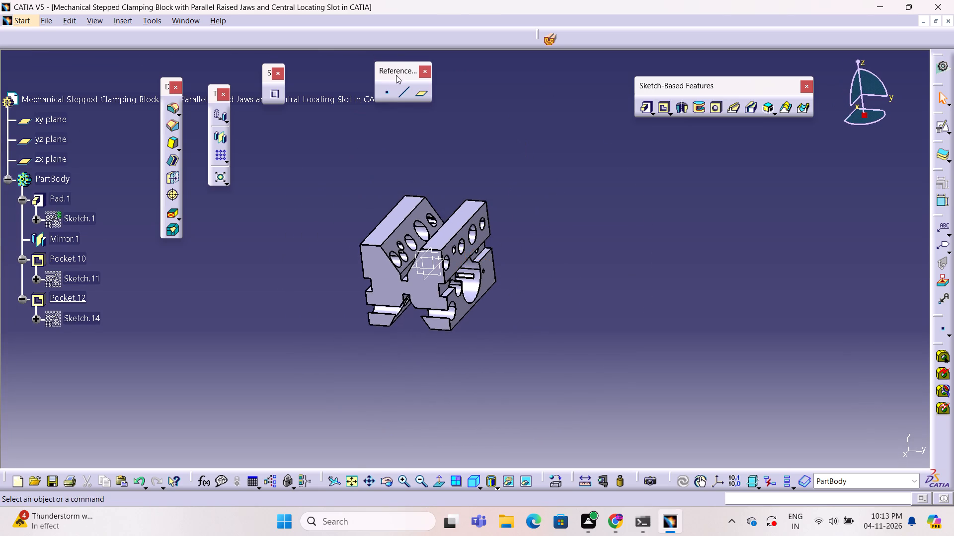
{"action": "left_click", "coordinate": [507, 145]}
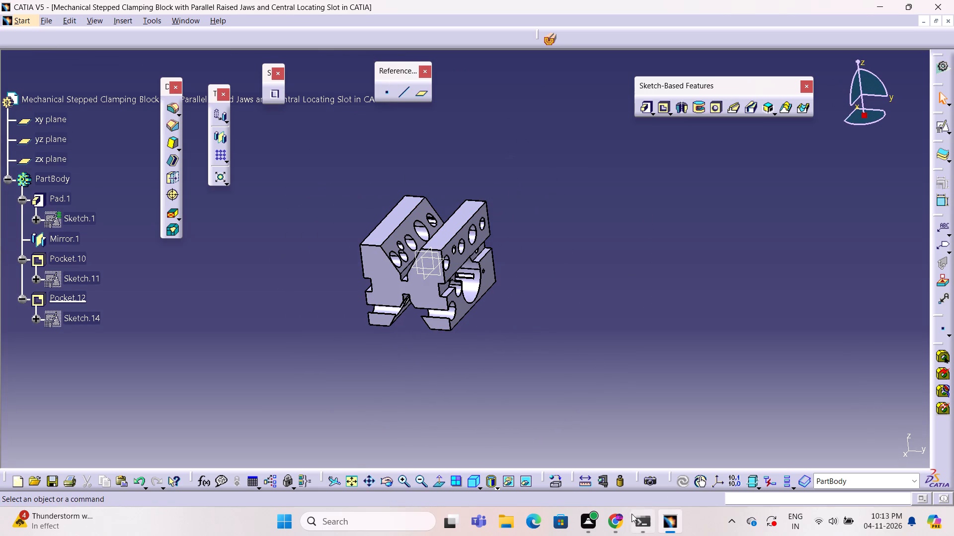
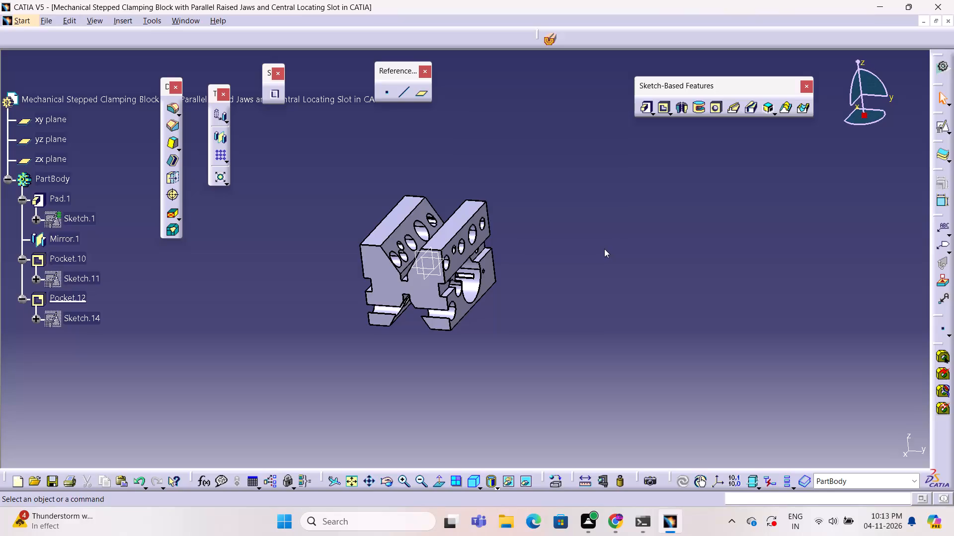
Delete Sketch.14 together with its dependent pocket, removing the varied holes from the side faces.
{"action": "key", "text": "Escape"}
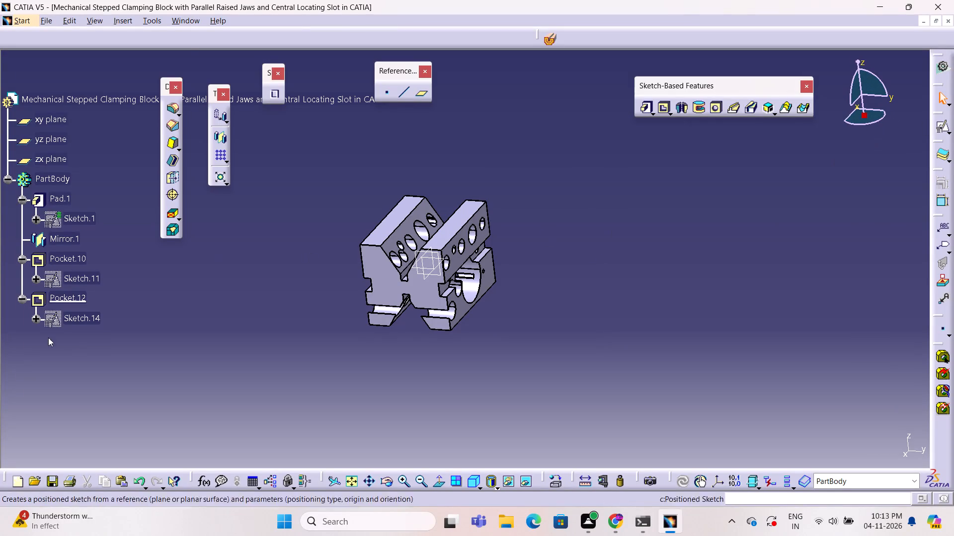
{"action": "right_click", "coordinate": [86, 319]}
{"action": "left_click", "coordinate": [143, 226]}
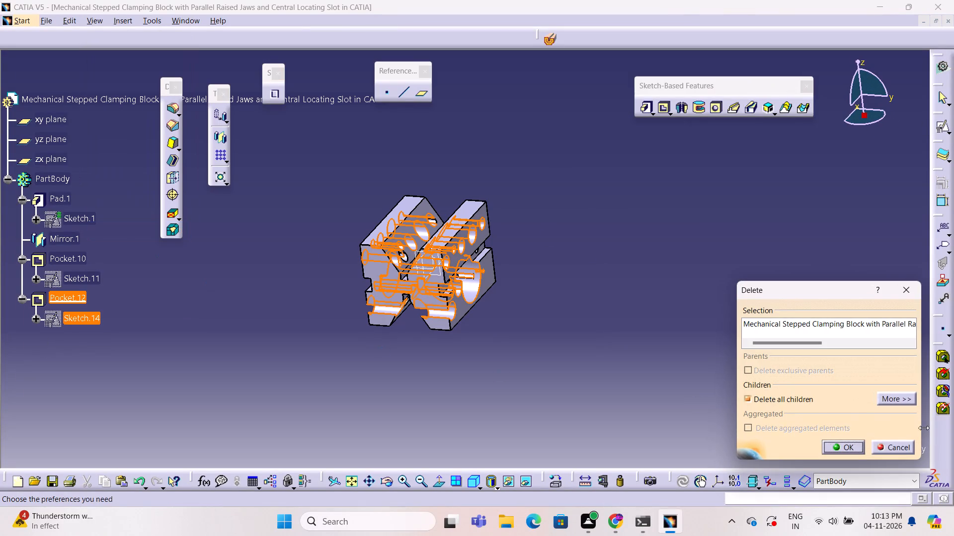
{"action": "left_click", "coordinate": [851, 442]}
{"action": "left_click_drag", "start_coordinate": [672, 323], "coordinate": [664, 318]}
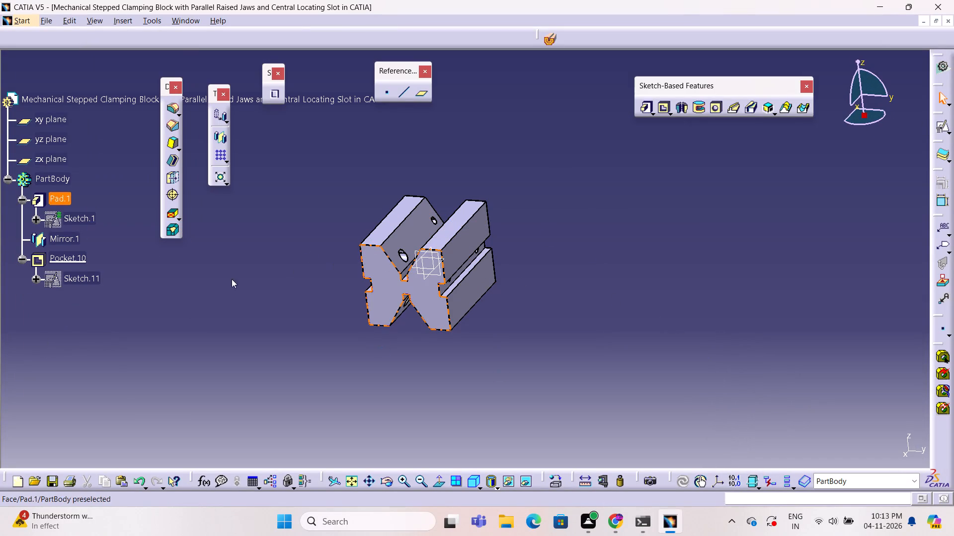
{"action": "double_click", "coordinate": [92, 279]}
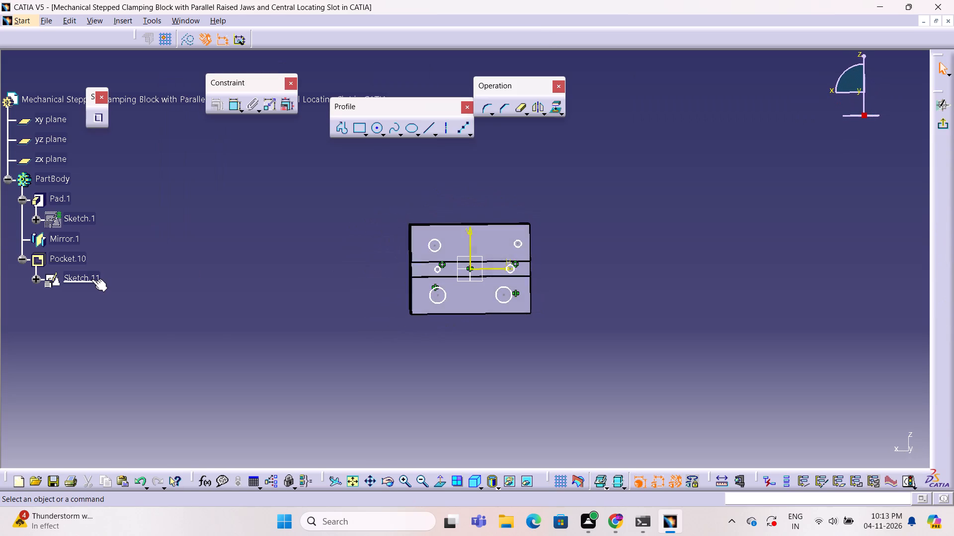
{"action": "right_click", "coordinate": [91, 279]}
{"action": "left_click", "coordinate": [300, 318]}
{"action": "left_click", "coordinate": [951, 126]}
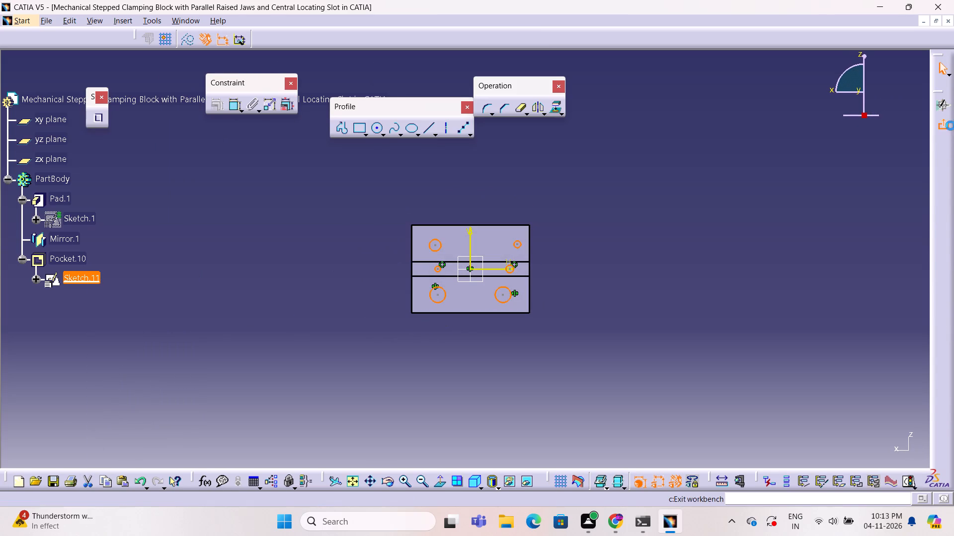
Delete Sketch.11 together with its dependent pocket, removing the remaining holes from the block's side faces.
{"action": "right_click", "coordinate": [91, 279]}
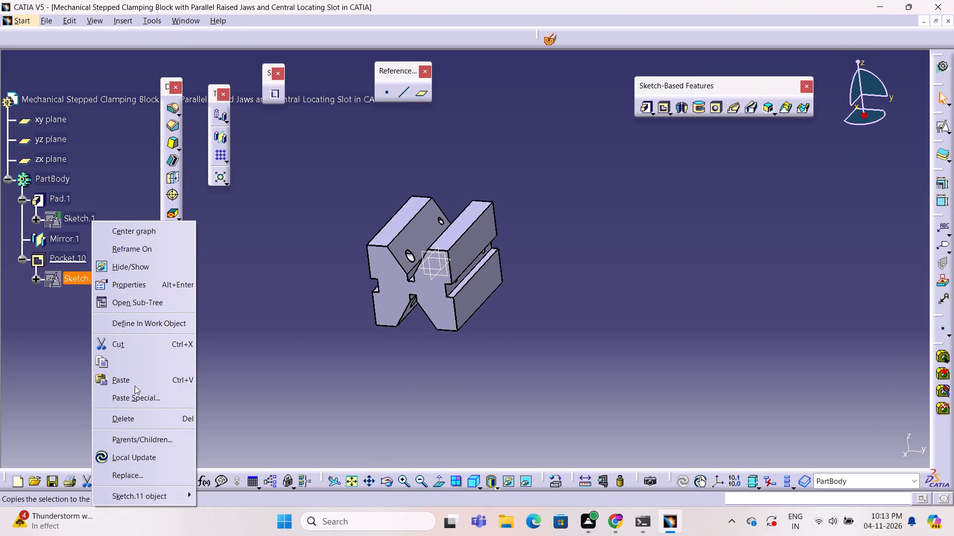
{"action": "left_click", "coordinate": [150, 422]}
{"action": "left_click", "coordinate": [837, 446]}
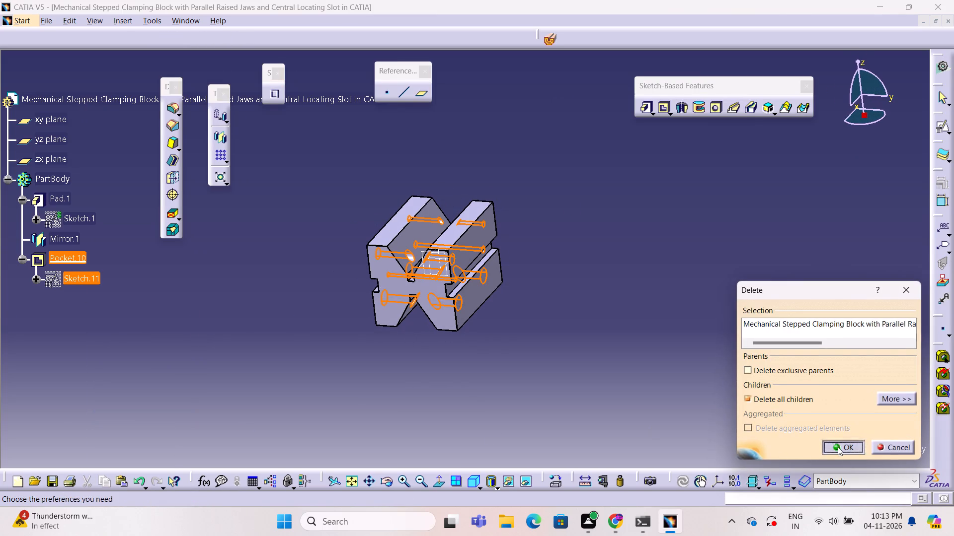
{"action": "left_click", "coordinate": [673, 360]}
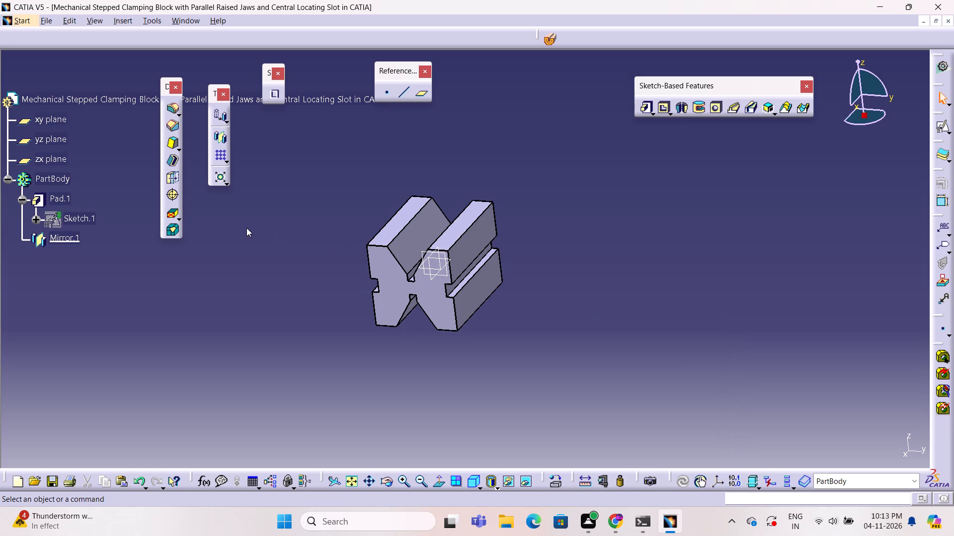
{"action": "left_click", "coordinate": [782, 188]}
{"action": "left_click", "coordinate": [592, 253]}
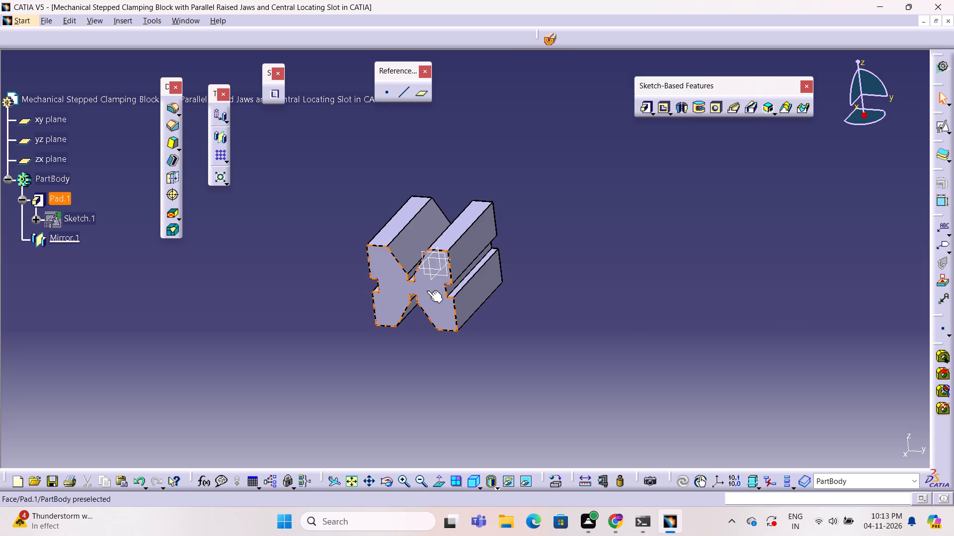
Start a positioned sketch on the block's X-shaped end face with implicit origin and orientation.
{"action": "left_click", "coordinate": [427, 290]}
{"action": "left_click", "coordinate": [939, 129]}
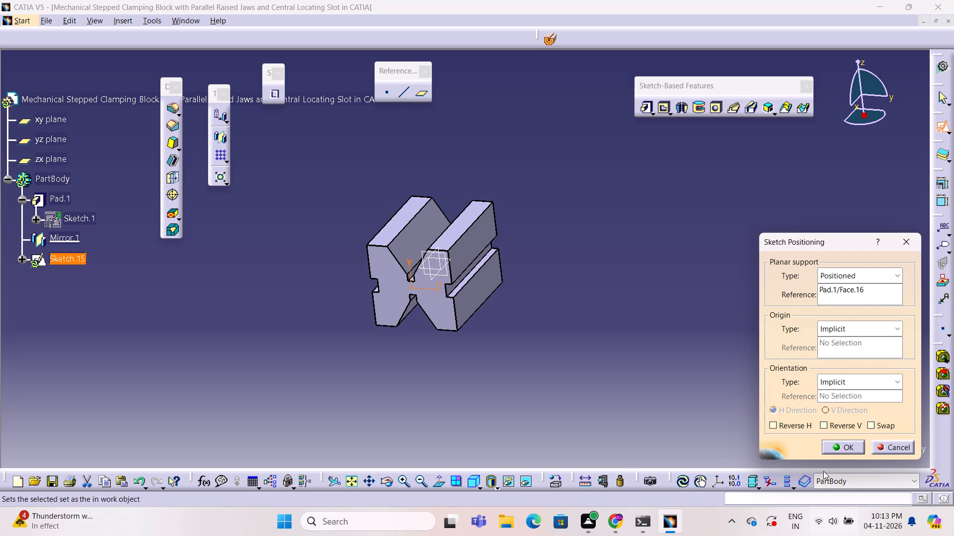
{"action": "left_click", "coordinate": [839, 443]}
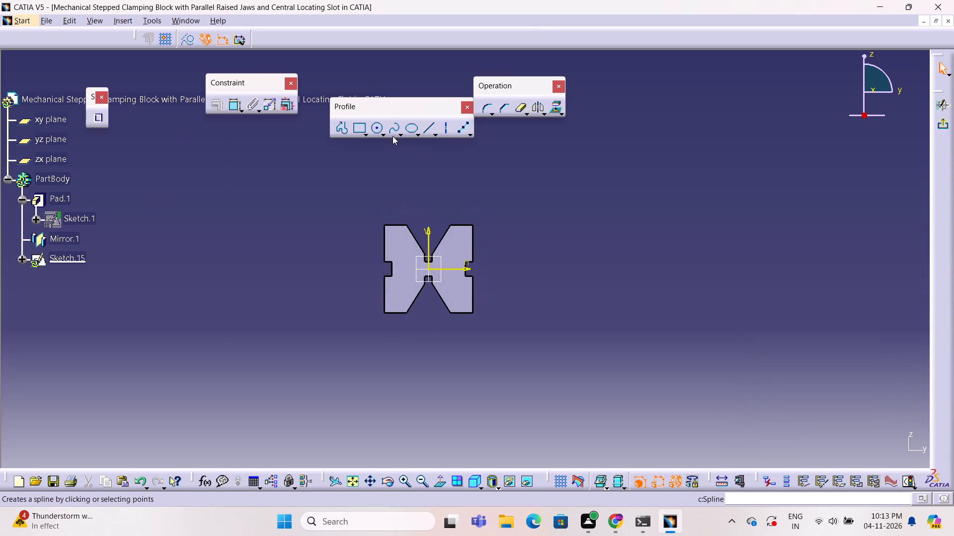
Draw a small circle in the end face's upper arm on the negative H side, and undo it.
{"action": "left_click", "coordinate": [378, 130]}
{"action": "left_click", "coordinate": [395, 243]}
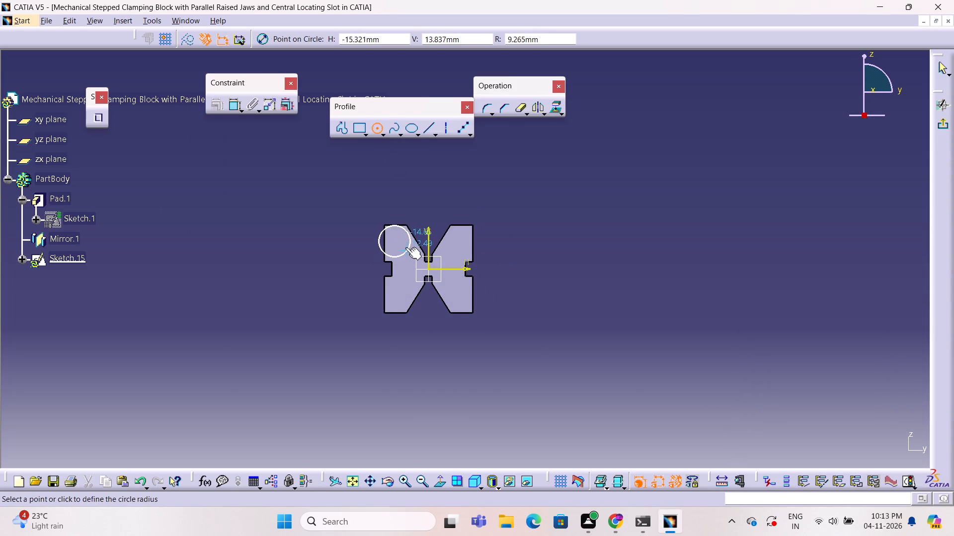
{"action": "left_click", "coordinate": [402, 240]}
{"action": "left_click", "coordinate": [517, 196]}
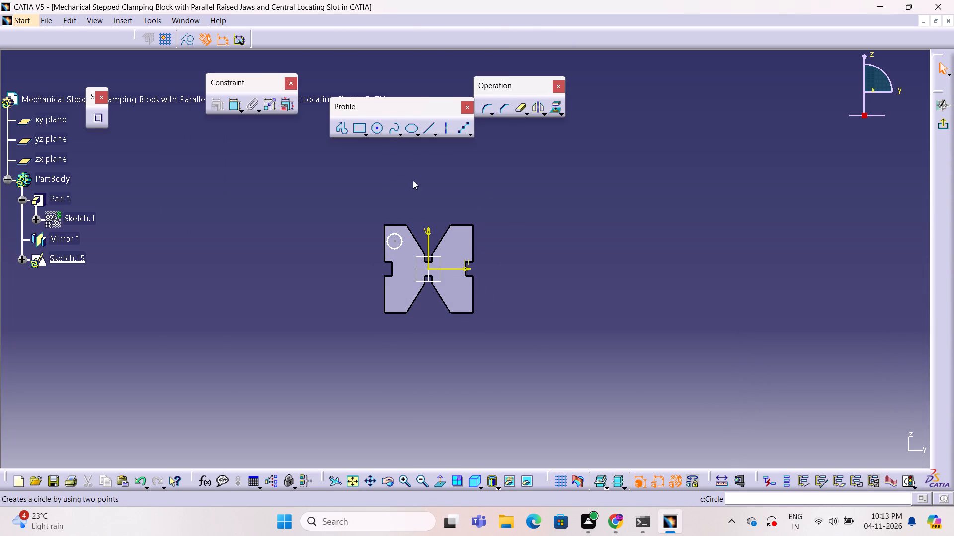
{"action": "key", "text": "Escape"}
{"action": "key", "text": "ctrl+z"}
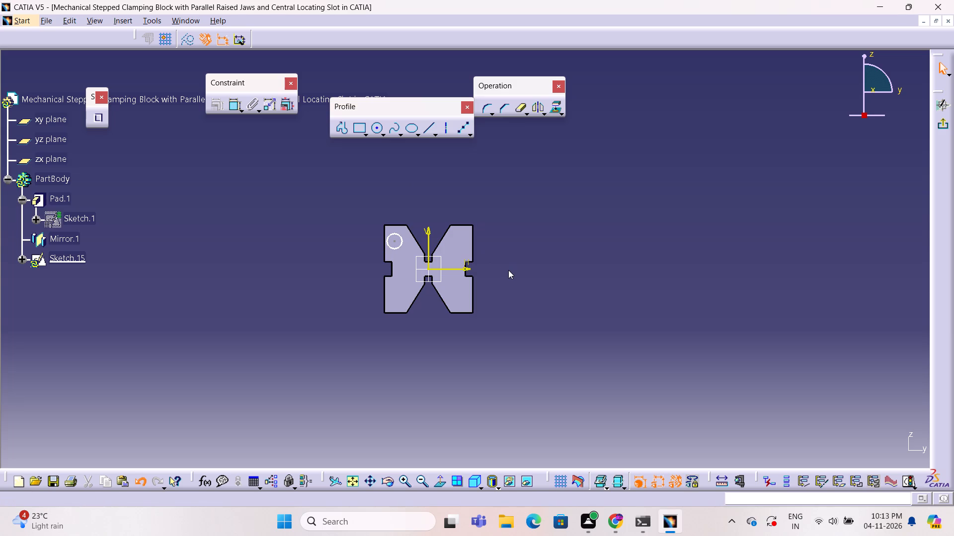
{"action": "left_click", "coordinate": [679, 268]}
Draw a circle in the end face's upper arm on the positive H side, near the V-shaped opening, and finish the sketch.
{"action": "left_click", "coordinate": [374, 134]}
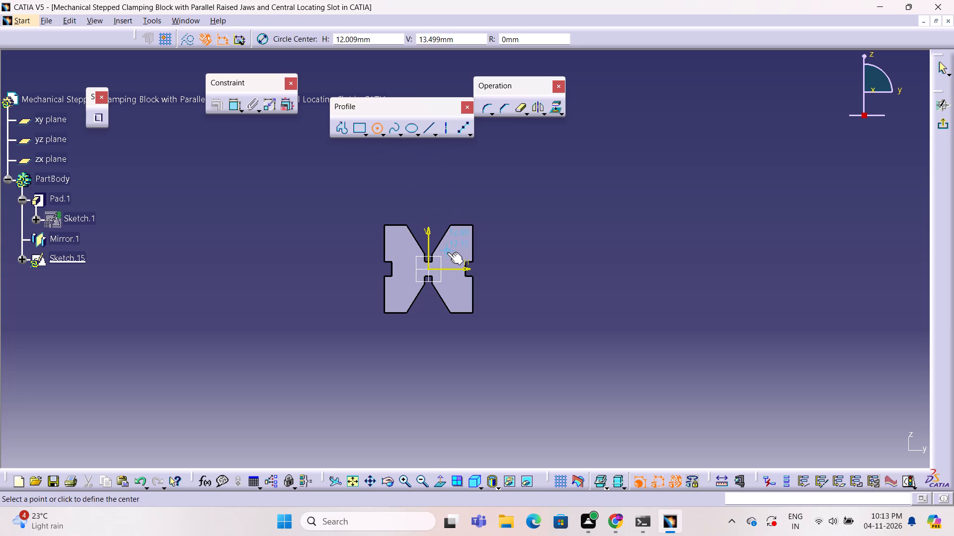
{"action": "left_click", "coordinate": [450, 250]}
{"action": "left_click", "coordinate": [459, 250]}
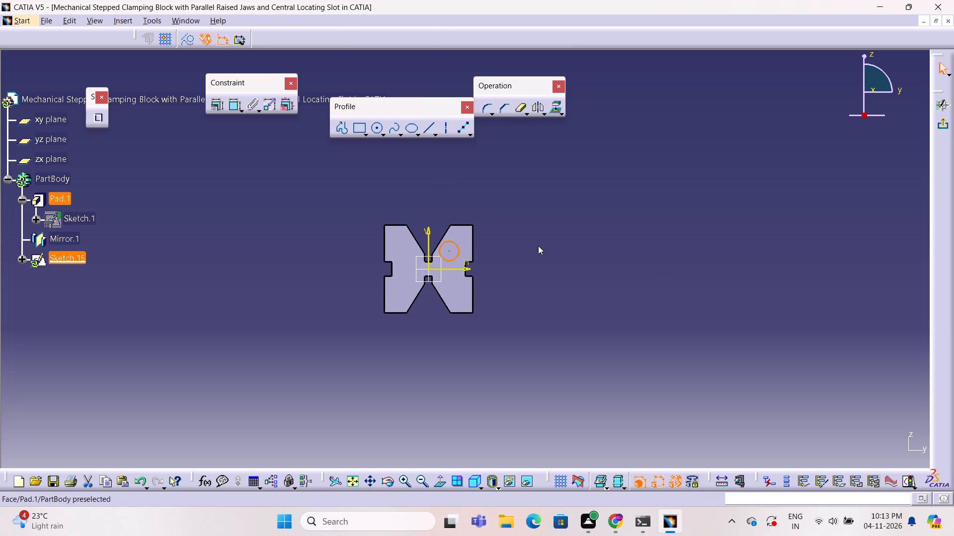
{"action": "double_click", "coordinate": [542, 245]}
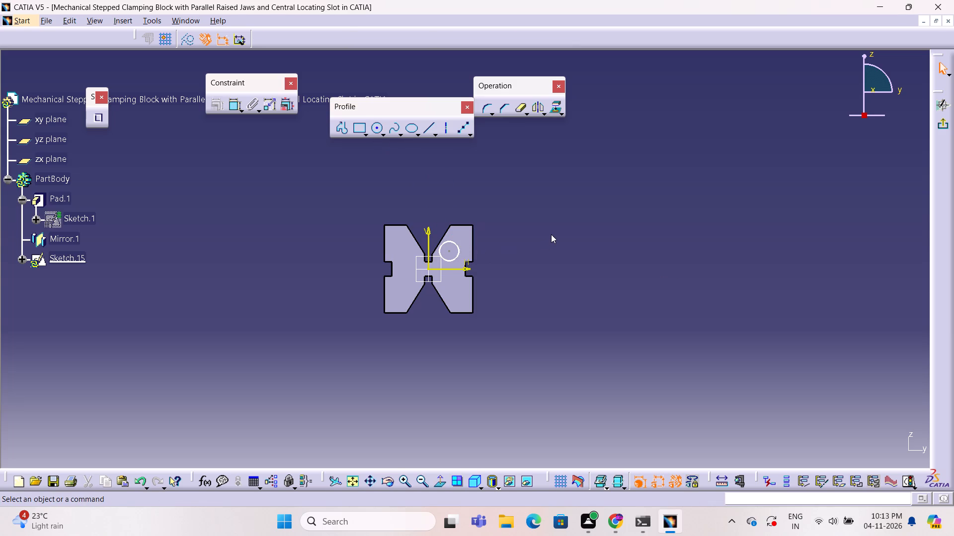
{"action": "key", "text": "Escape"}
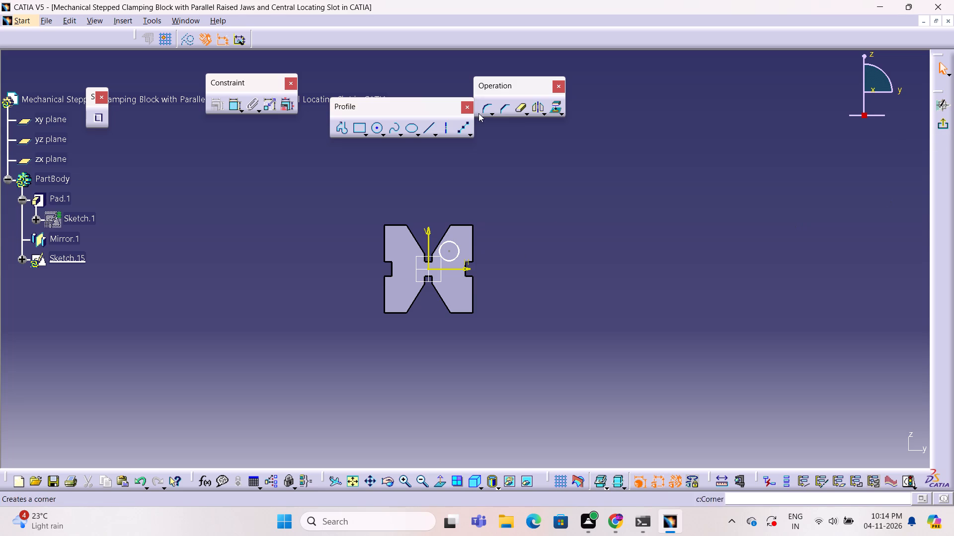
{"action": "left_click", "coordinate": [942, 129]}
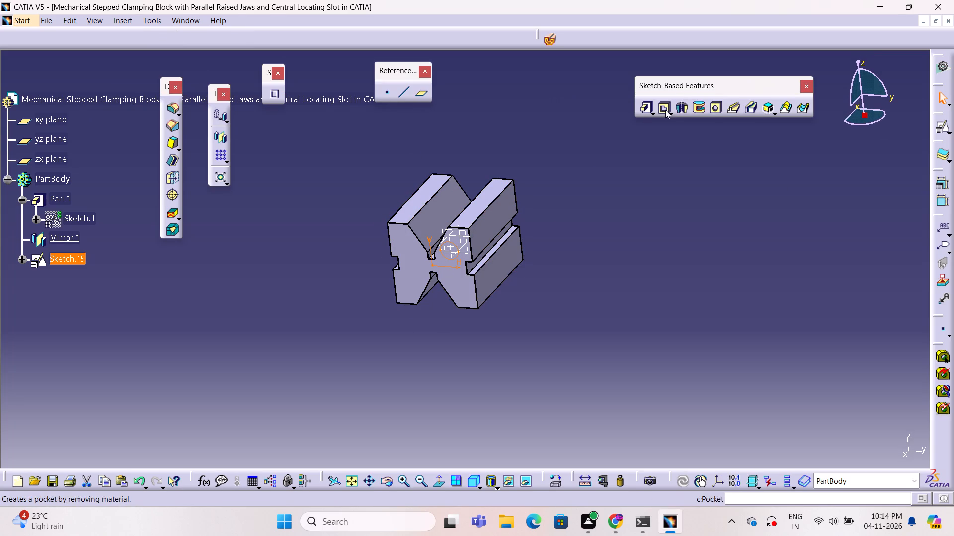
Cut the circle sketch through the block with a Pocket of type Up to last, offset 0 mm.
{"action": "left_click", "coordinate": [665, 110]}
{"action": "left_click", "coordinate": [868, 379]}
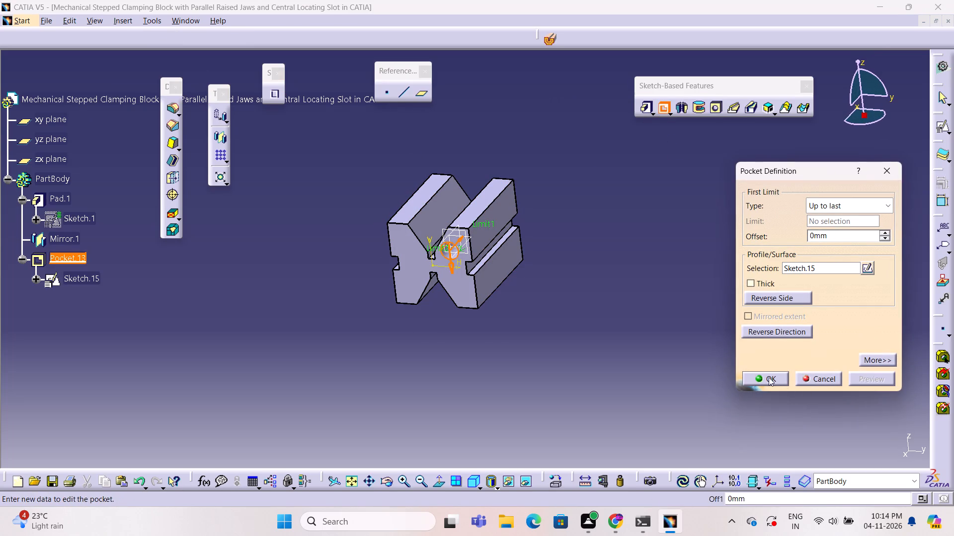
{"action": "left_click", "coordinate": [769, 377]}
{"action": "left_click_drag", "start_coordinate": [640, 321], "coordinate": [635, 321]}
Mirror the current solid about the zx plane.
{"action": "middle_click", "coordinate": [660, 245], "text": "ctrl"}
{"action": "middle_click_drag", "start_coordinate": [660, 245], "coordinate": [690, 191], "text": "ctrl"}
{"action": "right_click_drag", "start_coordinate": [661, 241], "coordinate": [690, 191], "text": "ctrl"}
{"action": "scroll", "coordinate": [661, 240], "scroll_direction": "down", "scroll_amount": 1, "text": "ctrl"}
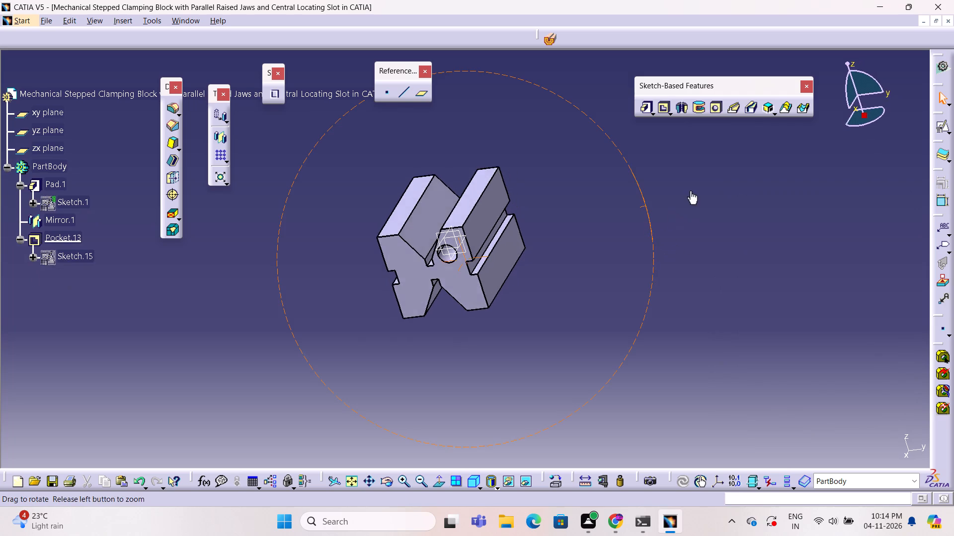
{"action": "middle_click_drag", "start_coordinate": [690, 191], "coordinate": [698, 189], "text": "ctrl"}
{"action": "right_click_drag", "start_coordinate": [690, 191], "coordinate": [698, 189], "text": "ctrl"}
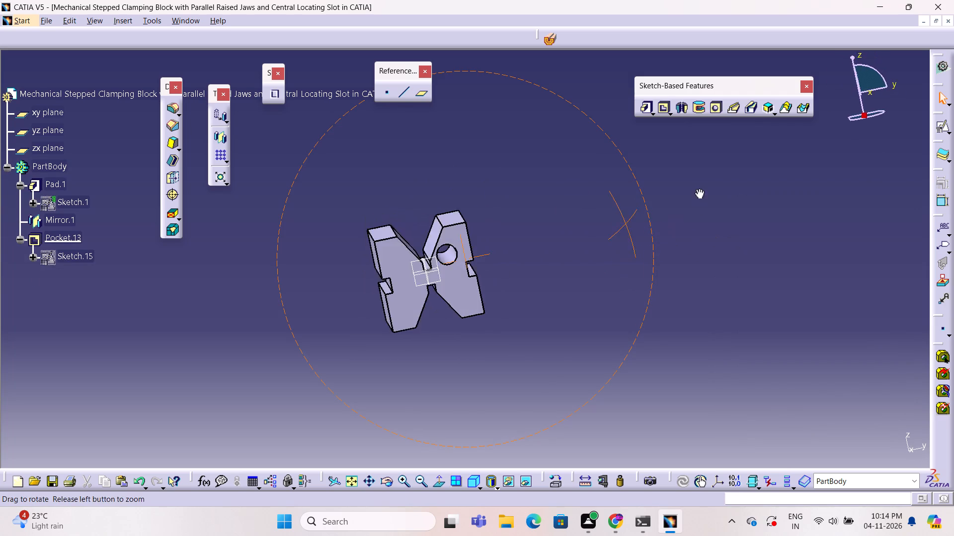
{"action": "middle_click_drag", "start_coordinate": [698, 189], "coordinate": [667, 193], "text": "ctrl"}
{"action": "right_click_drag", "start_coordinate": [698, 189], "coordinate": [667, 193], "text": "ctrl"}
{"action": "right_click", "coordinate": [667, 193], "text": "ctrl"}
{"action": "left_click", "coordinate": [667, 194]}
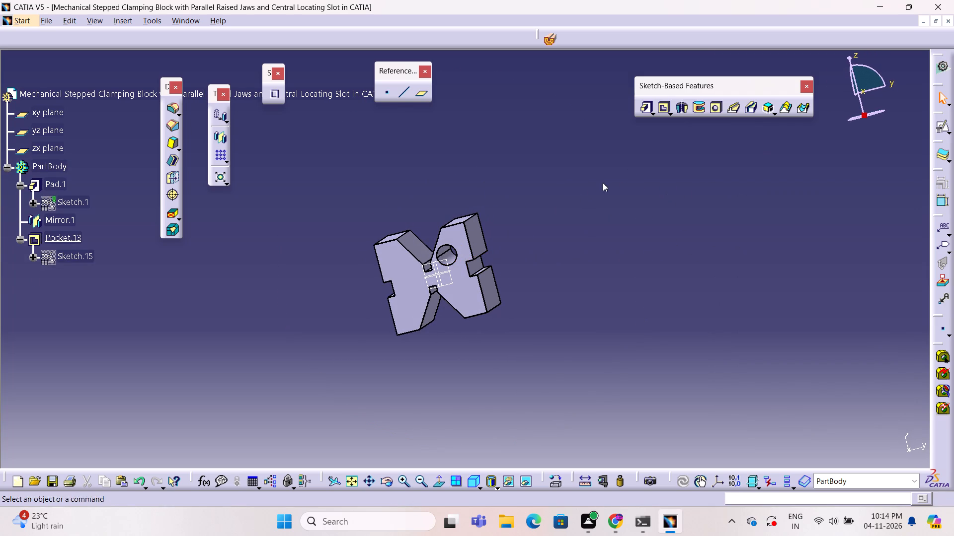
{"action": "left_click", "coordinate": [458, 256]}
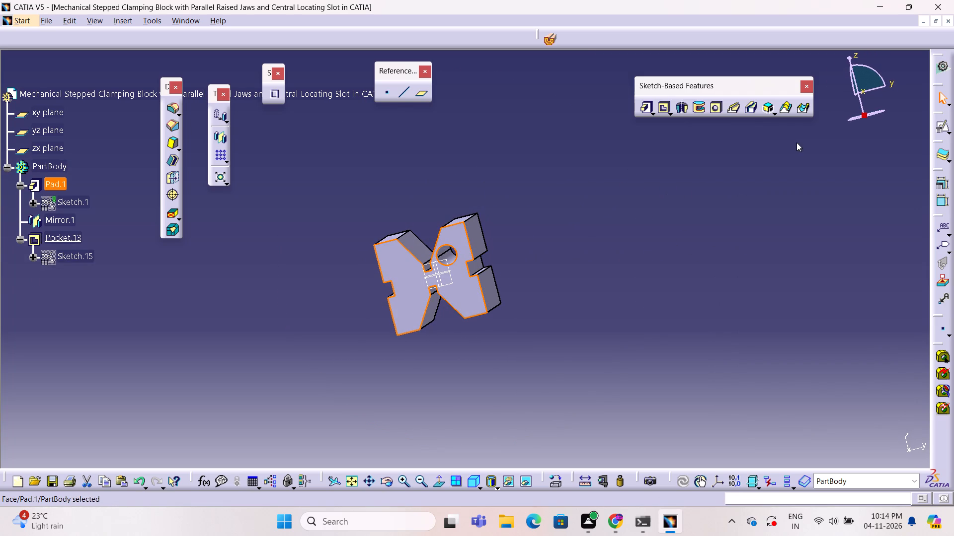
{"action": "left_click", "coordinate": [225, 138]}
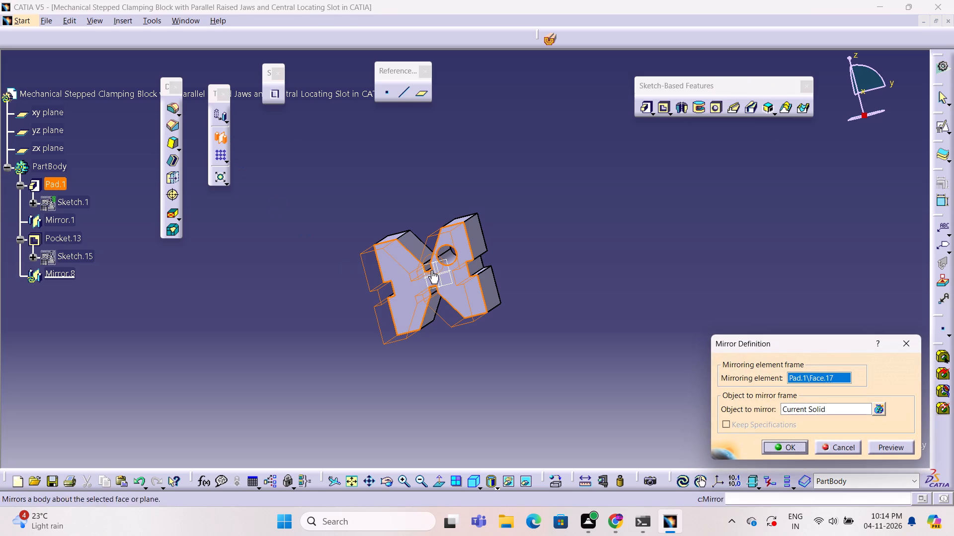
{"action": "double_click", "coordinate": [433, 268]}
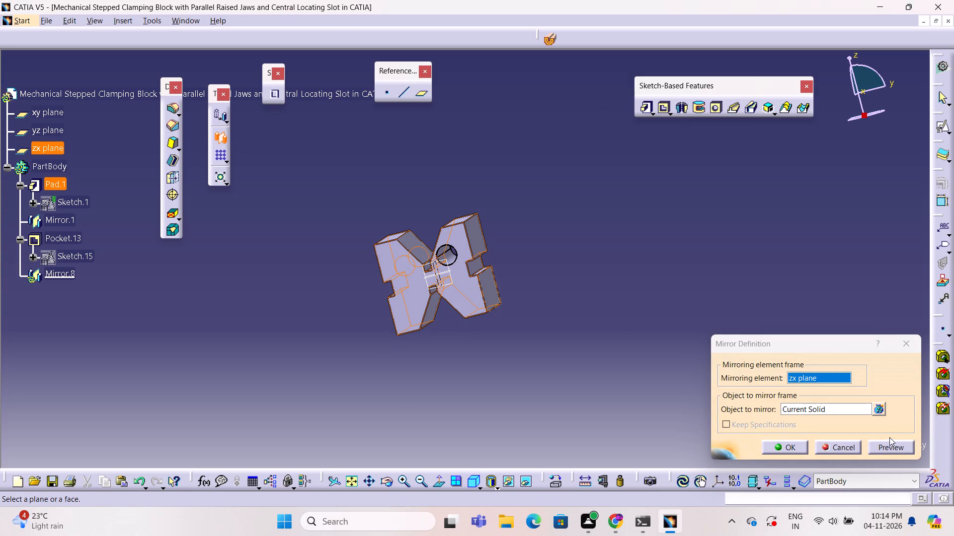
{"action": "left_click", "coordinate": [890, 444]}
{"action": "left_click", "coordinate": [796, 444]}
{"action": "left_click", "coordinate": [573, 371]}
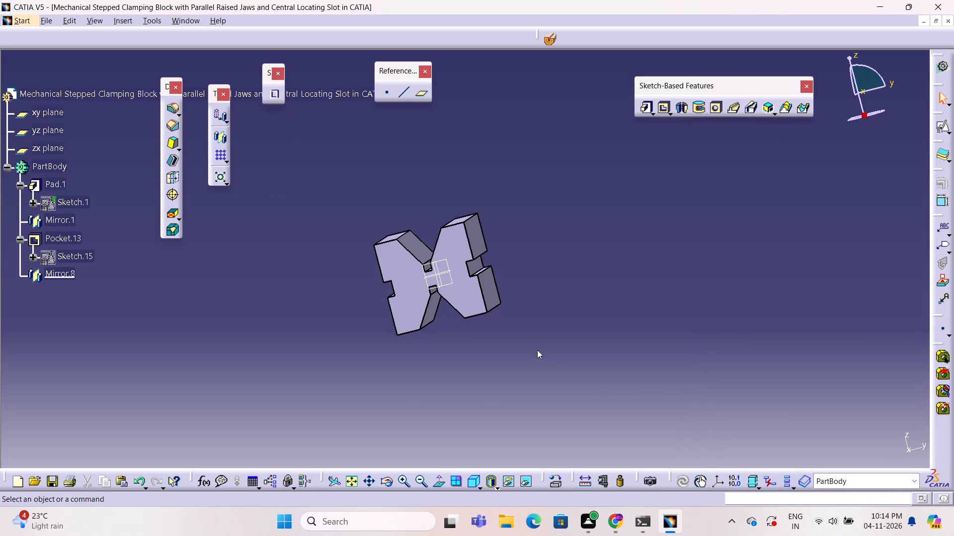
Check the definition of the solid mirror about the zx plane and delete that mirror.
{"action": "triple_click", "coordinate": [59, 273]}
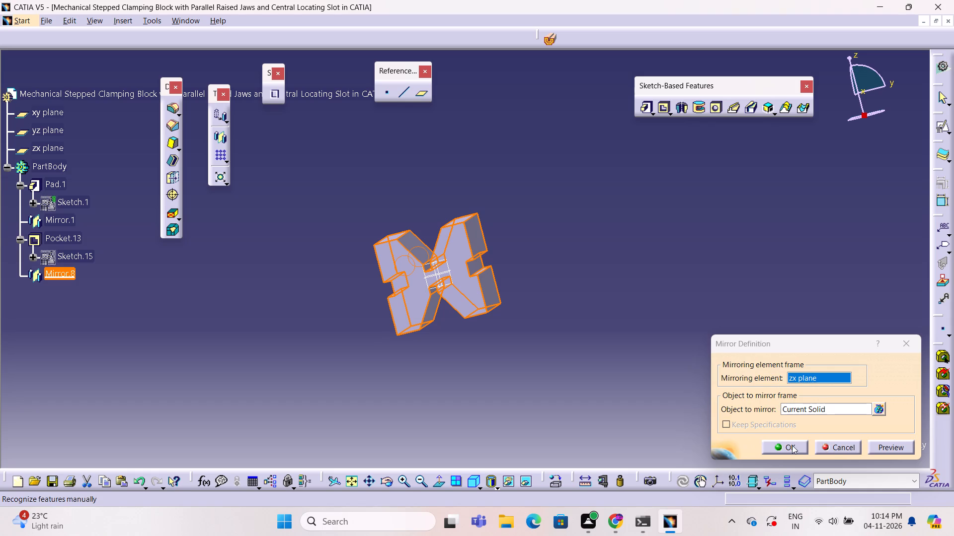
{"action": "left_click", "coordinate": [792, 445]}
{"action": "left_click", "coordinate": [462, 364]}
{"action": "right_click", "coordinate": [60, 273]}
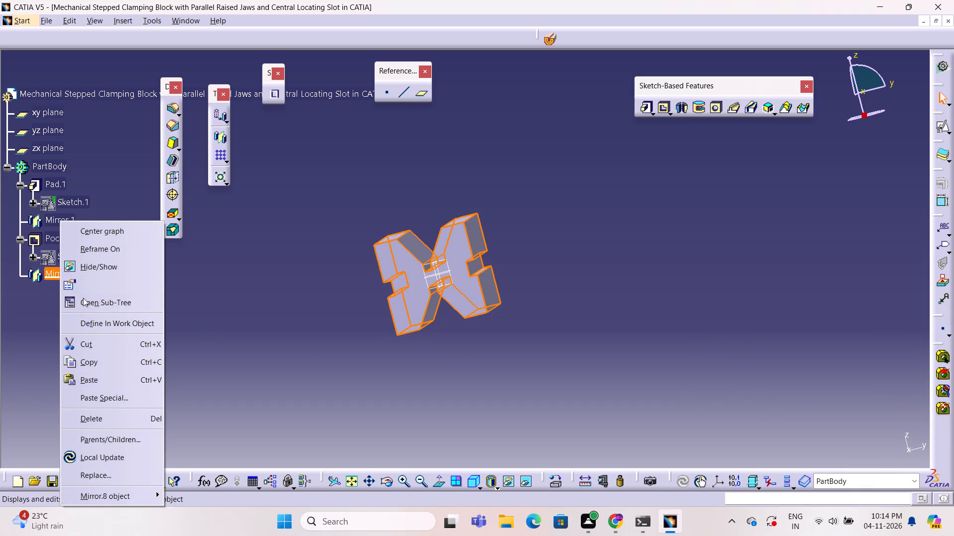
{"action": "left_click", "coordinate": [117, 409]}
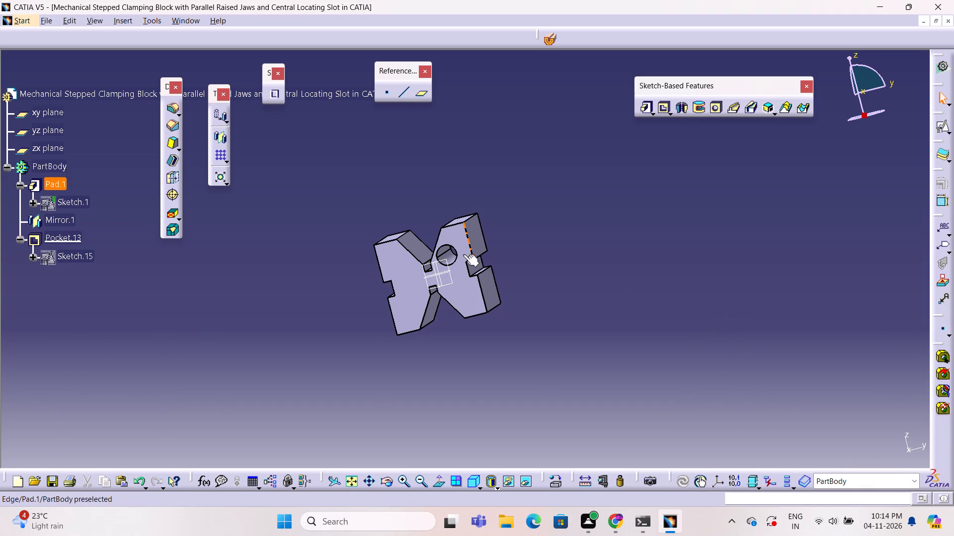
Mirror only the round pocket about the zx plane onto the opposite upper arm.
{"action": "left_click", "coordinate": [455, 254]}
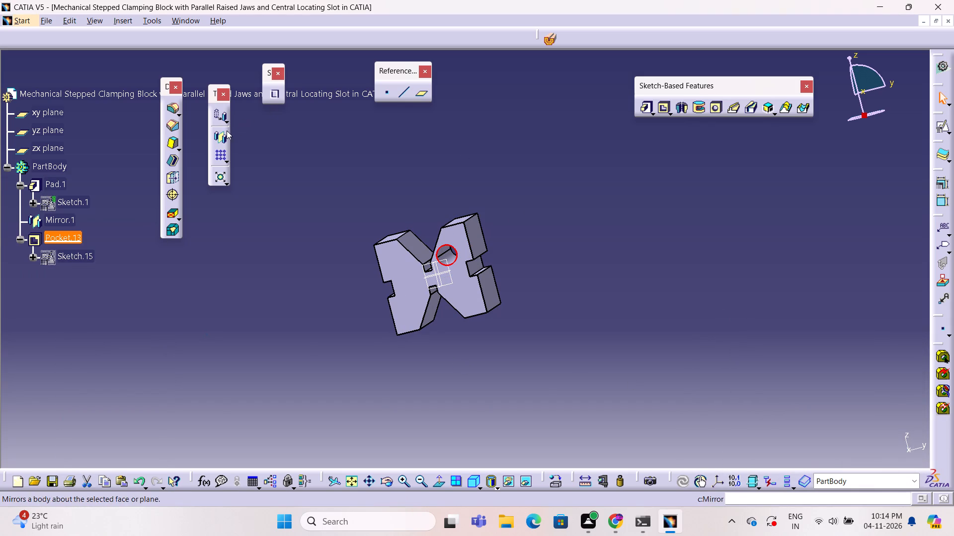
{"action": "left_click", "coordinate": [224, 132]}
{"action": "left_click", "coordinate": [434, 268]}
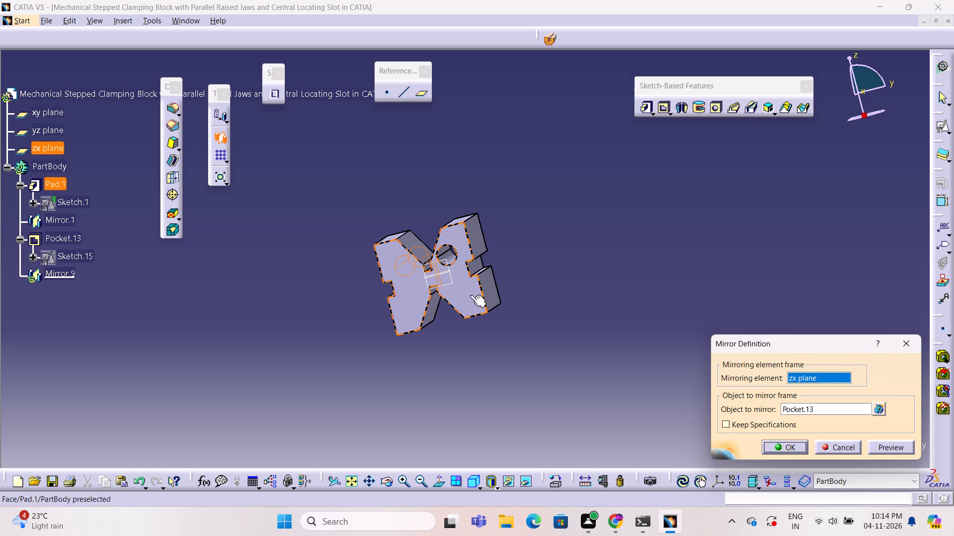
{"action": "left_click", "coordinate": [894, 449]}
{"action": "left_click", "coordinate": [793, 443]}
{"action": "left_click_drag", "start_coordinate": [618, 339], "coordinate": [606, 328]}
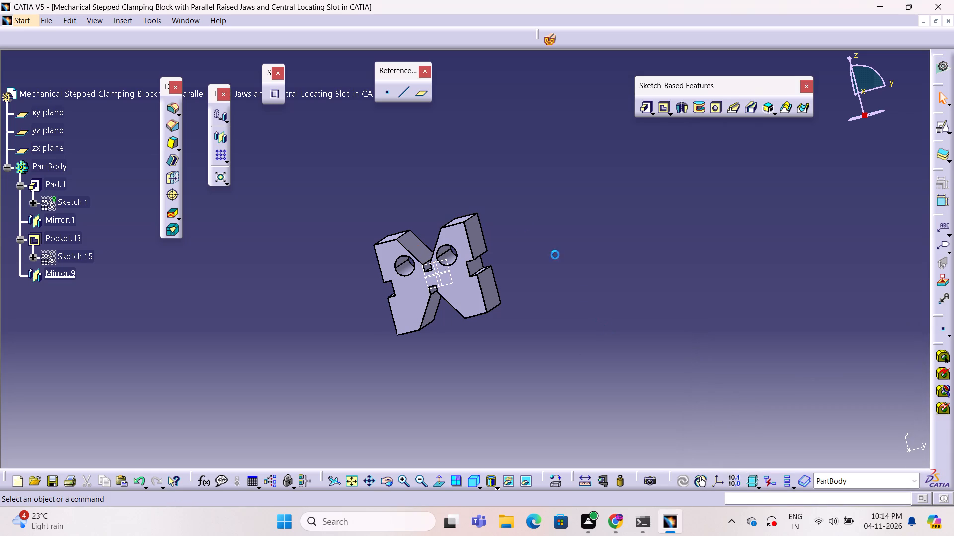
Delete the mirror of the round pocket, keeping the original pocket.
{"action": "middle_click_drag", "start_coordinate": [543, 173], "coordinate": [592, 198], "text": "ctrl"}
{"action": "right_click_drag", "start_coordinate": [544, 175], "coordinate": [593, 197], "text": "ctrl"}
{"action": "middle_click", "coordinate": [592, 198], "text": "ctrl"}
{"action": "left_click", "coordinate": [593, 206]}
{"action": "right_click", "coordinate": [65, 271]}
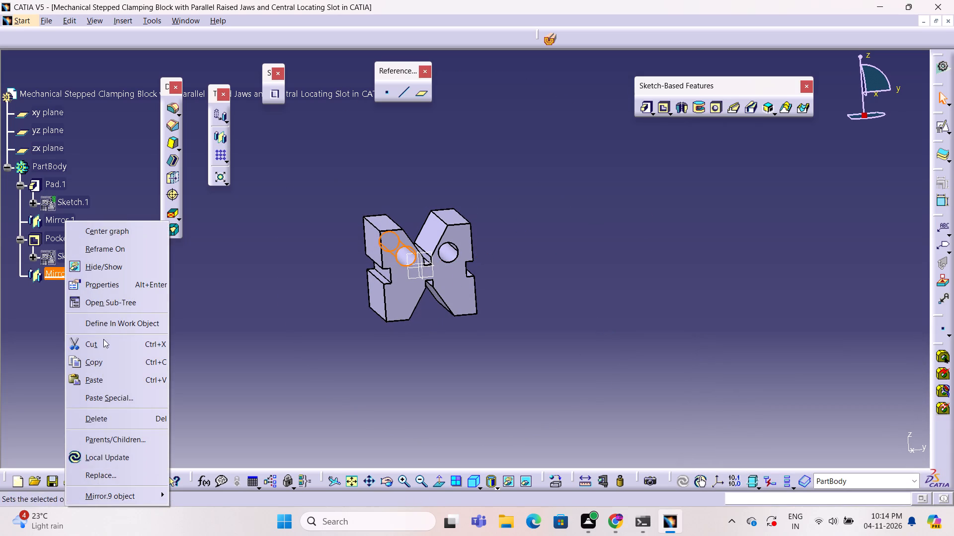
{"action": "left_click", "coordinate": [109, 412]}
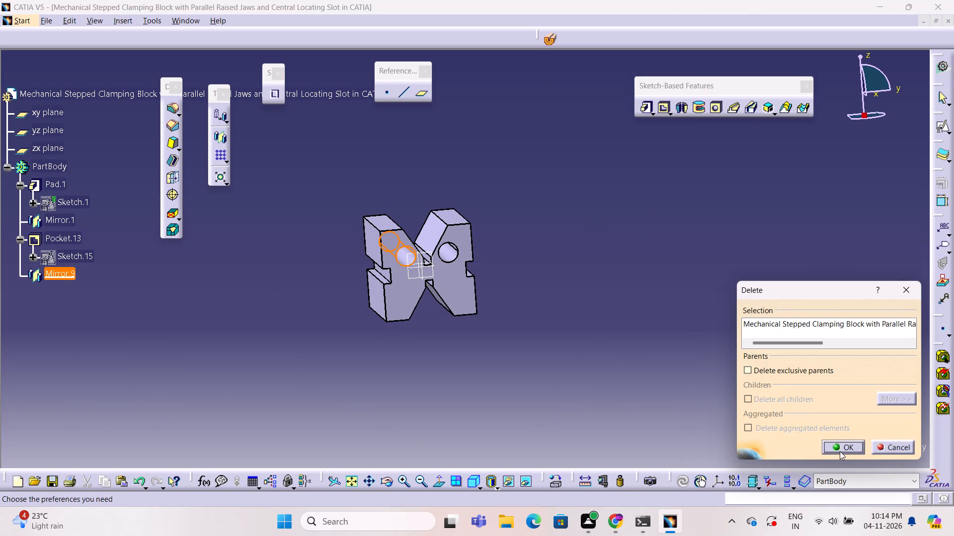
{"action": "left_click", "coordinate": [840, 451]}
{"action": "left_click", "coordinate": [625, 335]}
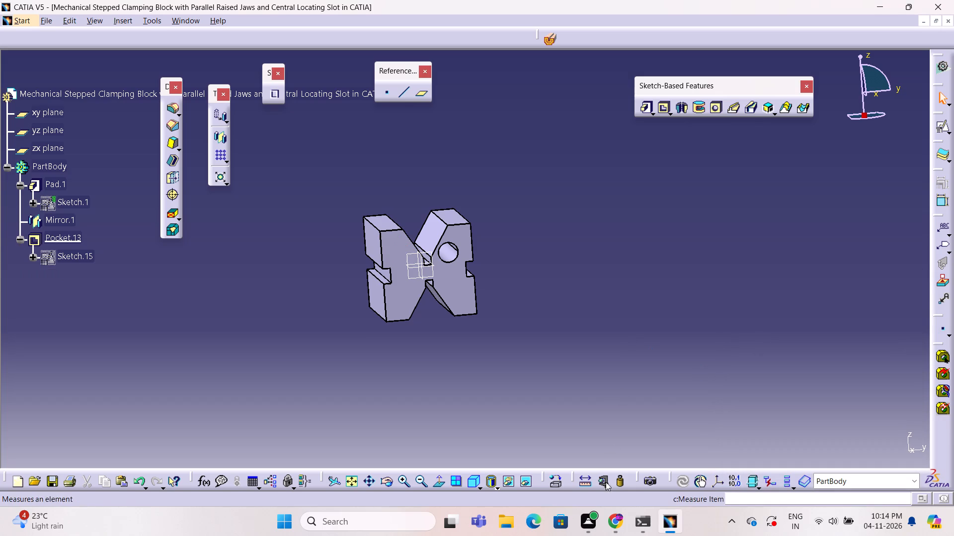
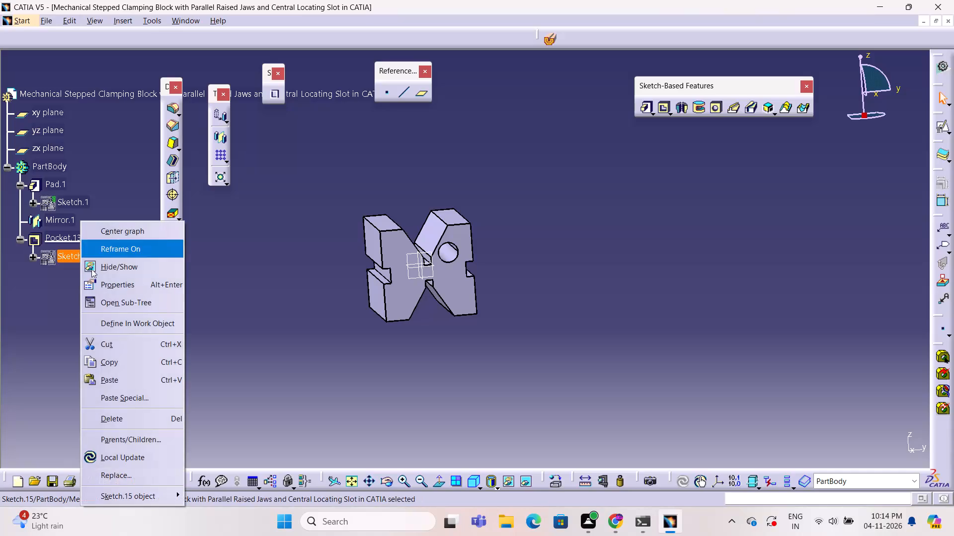
Delete the round pocket's sketch together with the dependent pocket in the X-shaped block's upper arm.
{"action": "left_click", "coordinate": [148, 414]}
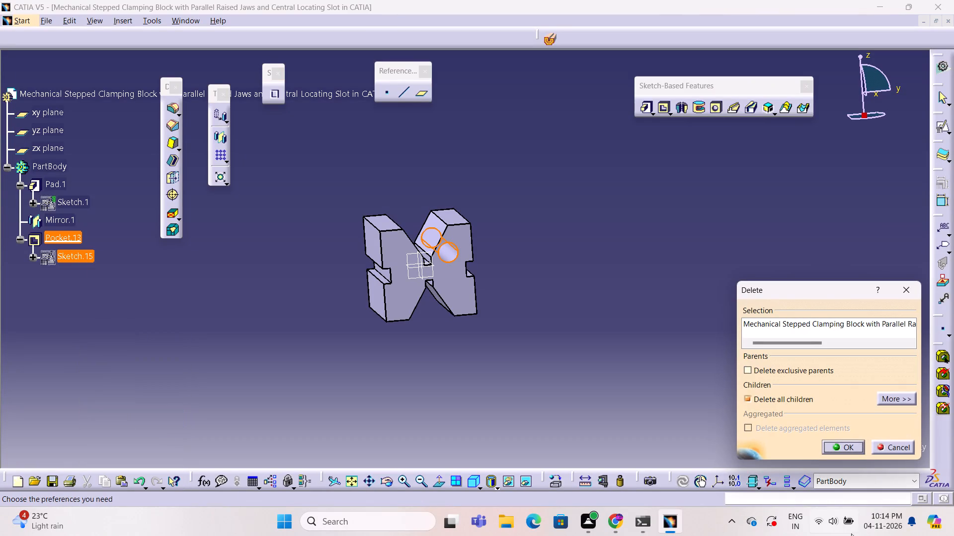
{"action": "left_click", "coordinate": [832, 448]}
{"action": "left_click", "coordinate": [707, 327]}
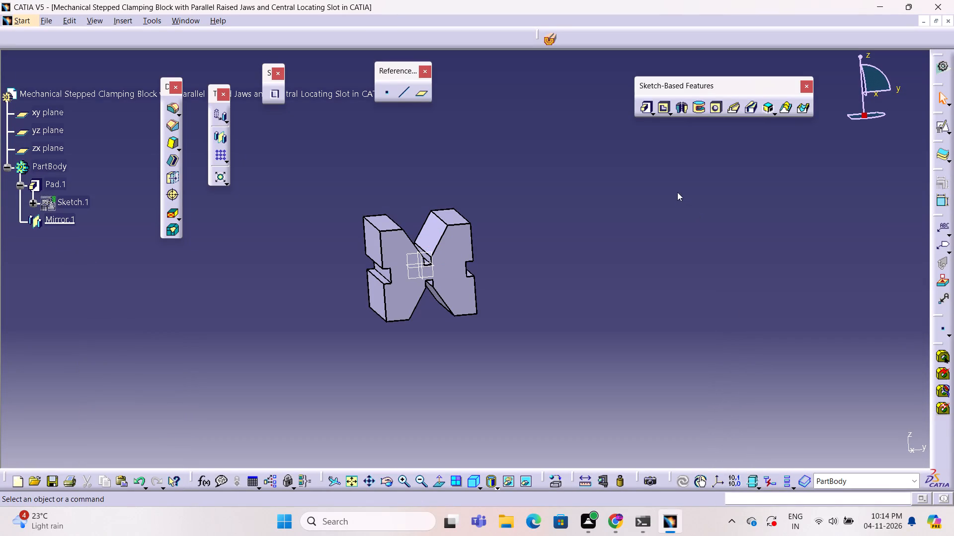
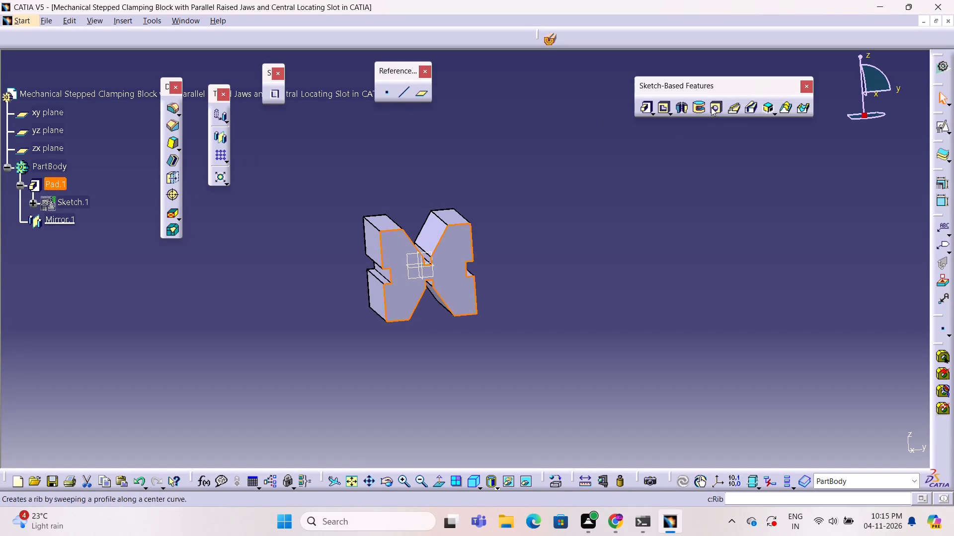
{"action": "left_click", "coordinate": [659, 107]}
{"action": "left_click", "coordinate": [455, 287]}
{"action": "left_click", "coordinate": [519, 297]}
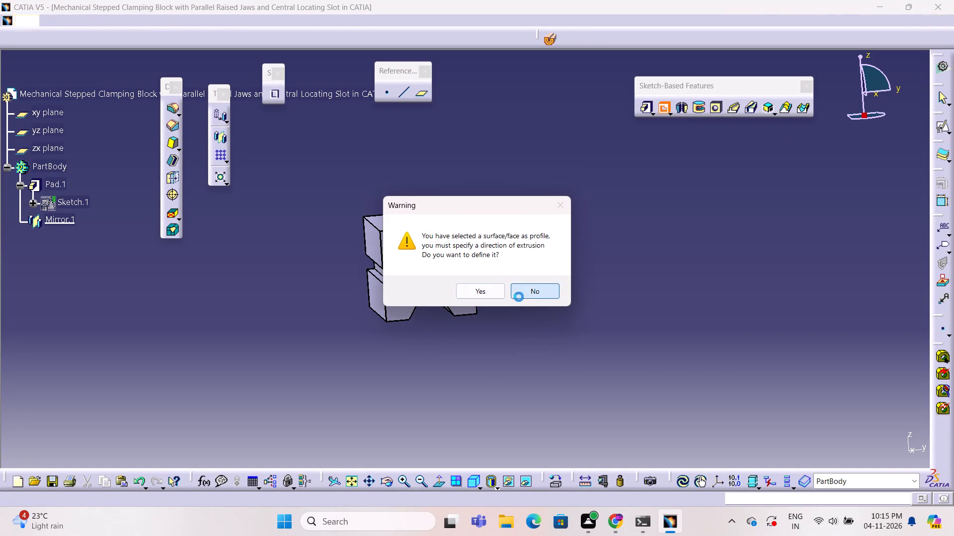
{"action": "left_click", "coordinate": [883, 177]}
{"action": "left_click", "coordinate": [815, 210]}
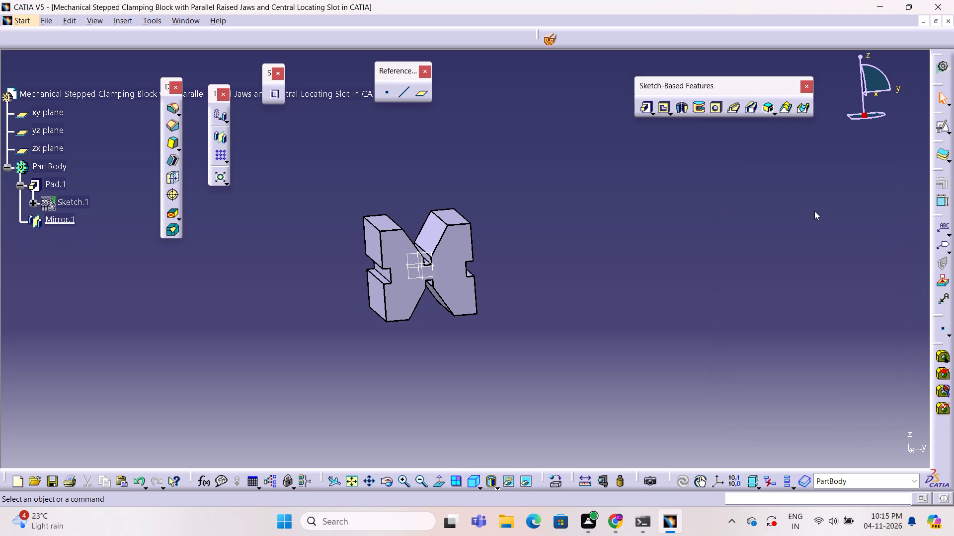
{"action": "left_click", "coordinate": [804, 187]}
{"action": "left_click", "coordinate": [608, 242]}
Start a positioned sketch on the X-shaped end face and draw a circle of about 19 mm radius centred at the origin.
{"action": "left_click", "coordinate": [463, 264]}
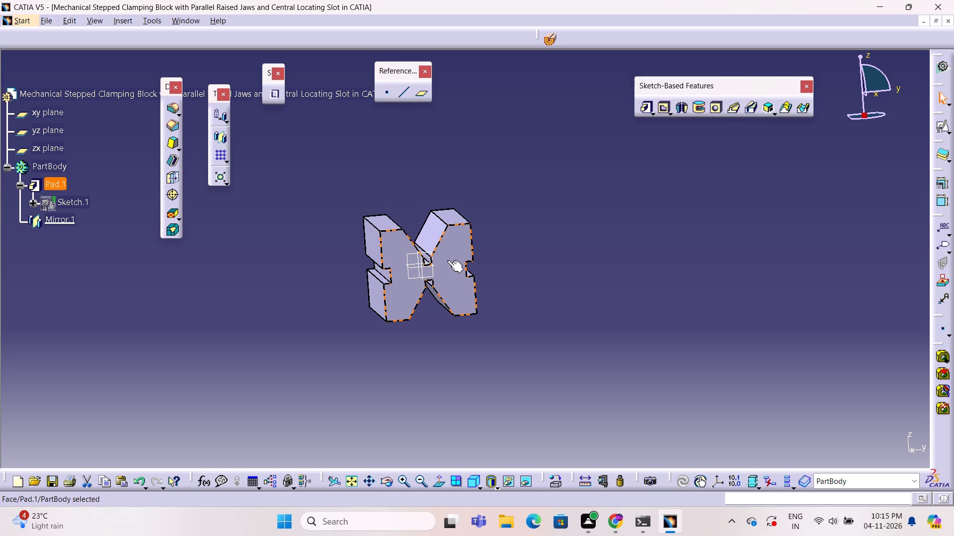
{"action": "left_click", "coordinate": [943, 130]}
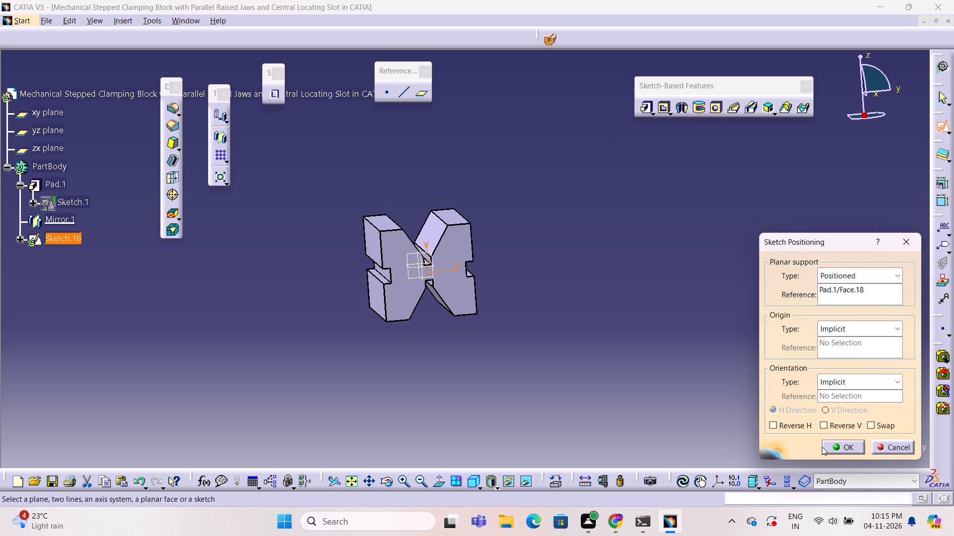
{"action": "left_click", "coordinate": [857, 444]}
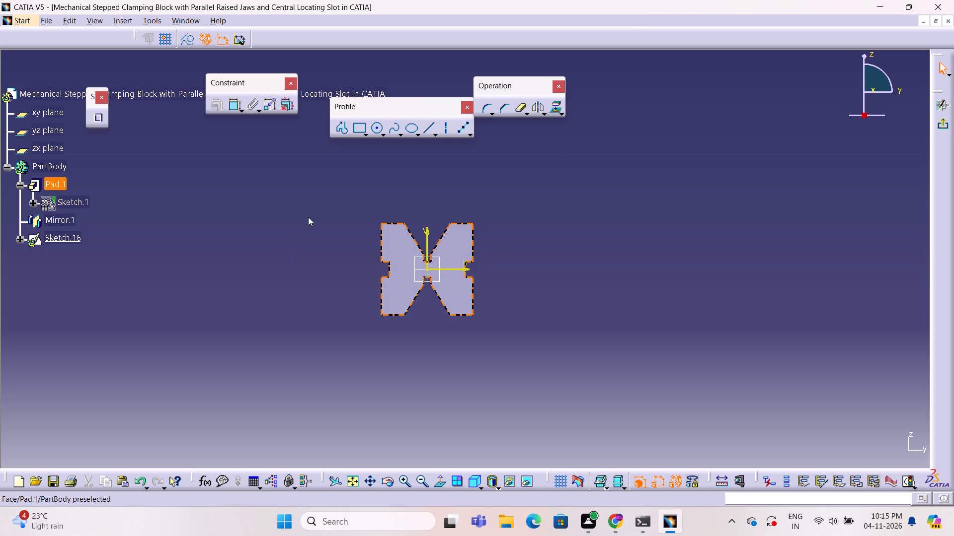
{"action": "left_click", "coordinate": [372, 129]}
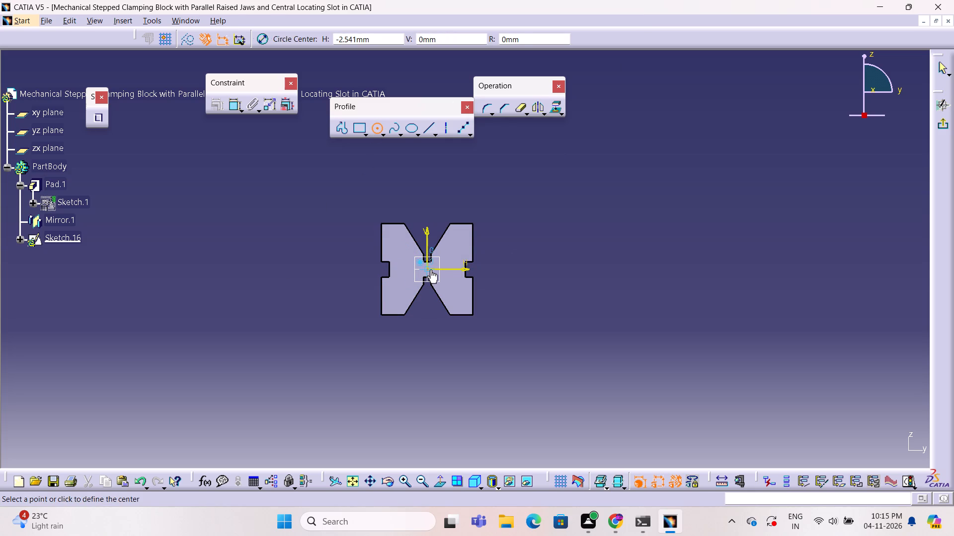
{"action": "left_click", "coordinate": [430, 269]}
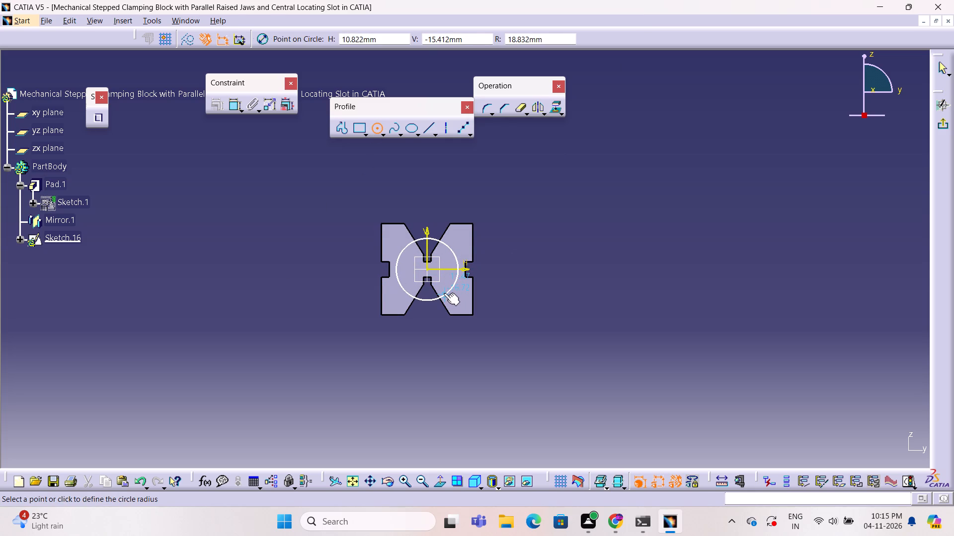
{"action": "left_click", "coordinate": [444, 293]}
{"action": "left_click", "coordinate": [623, 258]}
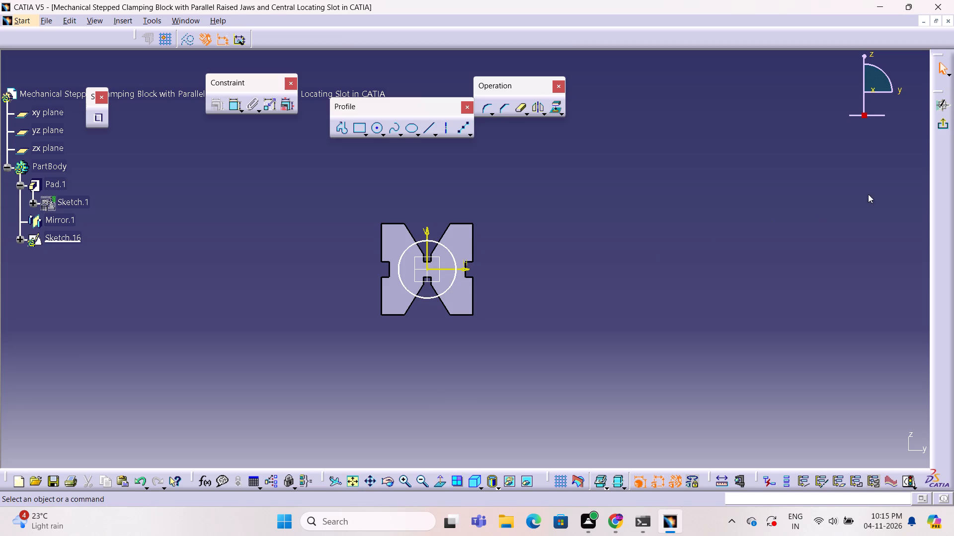
Exit the sketch and cut the circle through the block as a pocket with the Up to last limit.
{"action": "left_click", "coordinate": [945, 129]}
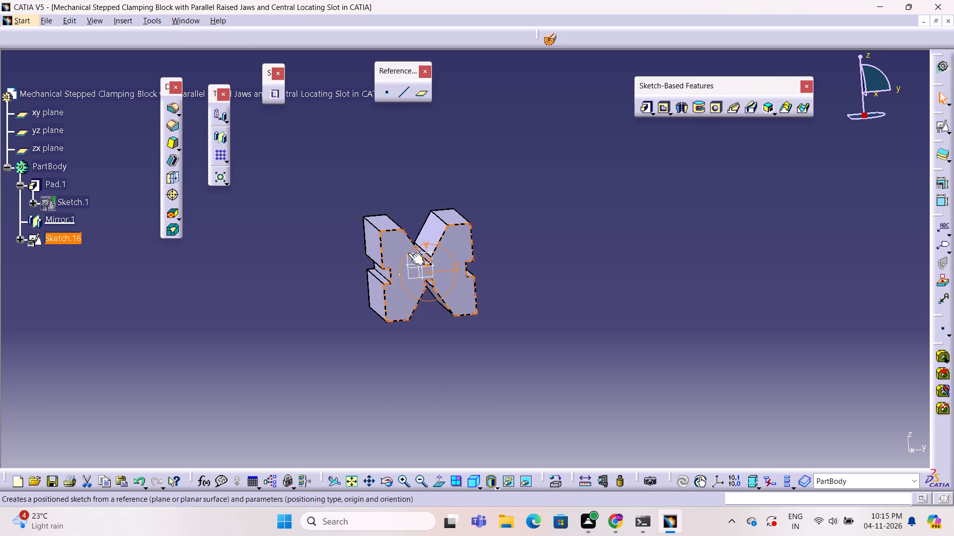
{"action": "left_click", "coordinate": [661, 109]}
{"action": "left_click", "coordinate": [868, 376]}
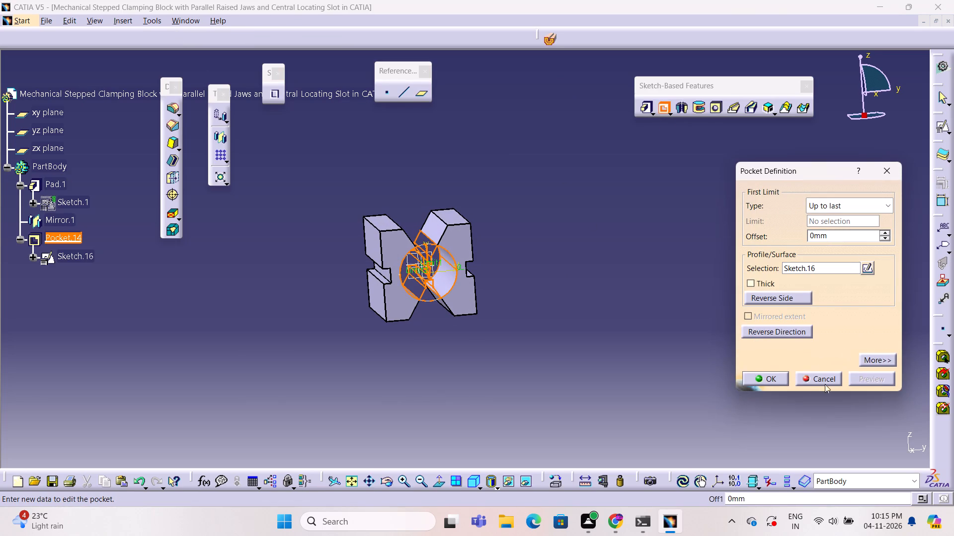
{"action": "left_click_drag", "start_coordinate": [772, 383], "coordinate": [766, 382]}
Examine the block with its round central cut, fitted to the window and in isometric view.
{"action": "left_click", "coordinate": [577, 338]}
{"action": "middle_click", "coordinate": [581, 294]}
{"action": "left_click", "coordinate": [581, 294]}
{"action": "middle_click_drag", "start_coordinate": [581, 294], "coordinate": [507, 302]}
{"action": "right_click_drag", "start_coordinate": [581, 294], "coordinate": [507, 301]}
{"action": "left_click", "coordinate": [353, 484]}
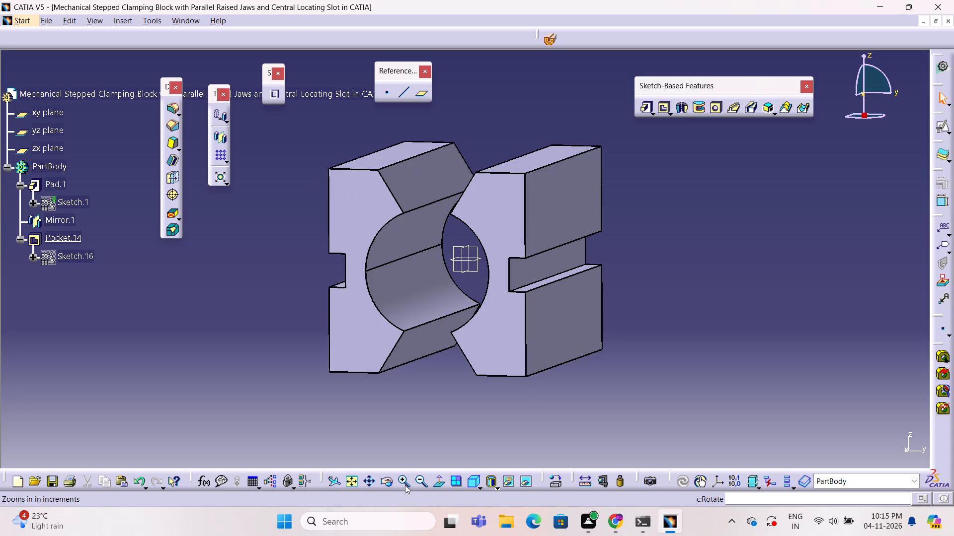
{"action": "left_click", "coordinate": [437, 483]}
{"action": "left_click", "coordinate": [468, 483]}
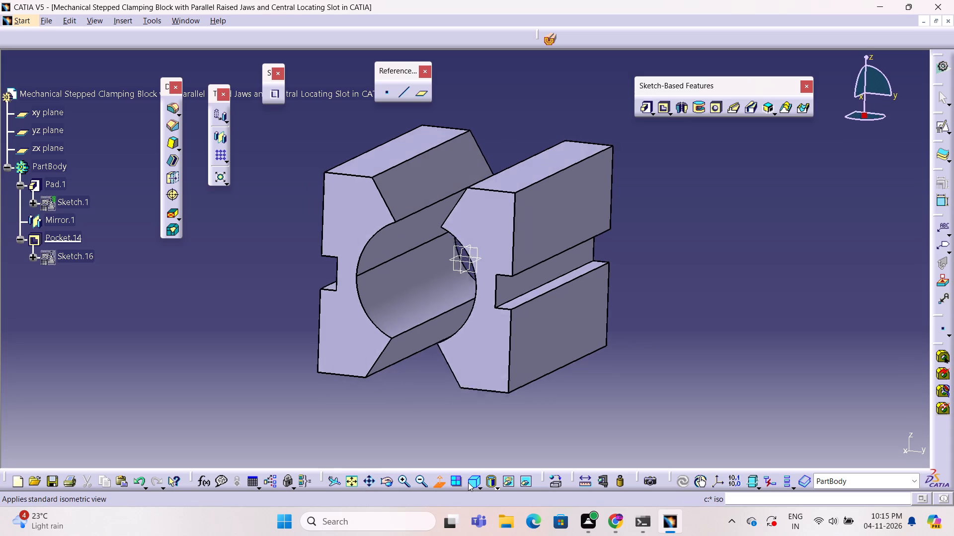
{"action": "left_click", "coordinate": [357, 483]}
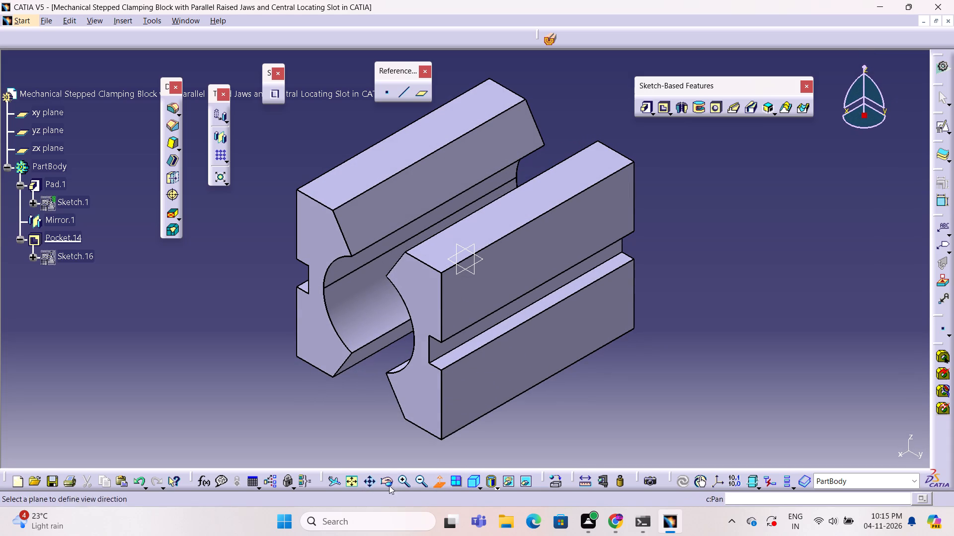
{"action": "left_click", "coordinate": [440, 486]}
{"action": "left_click", "coordinate": [550, 417]}
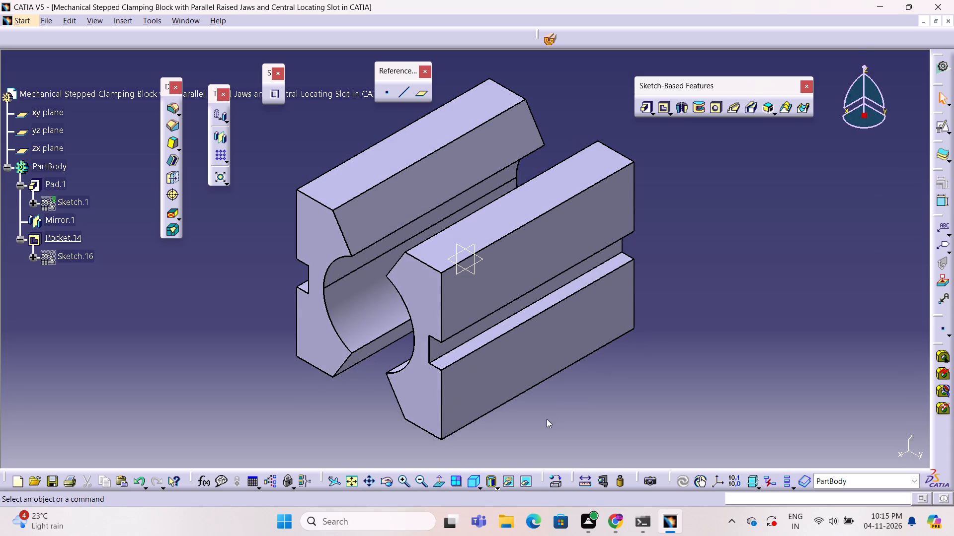
Add a concentric circle of about 9 mm radius to the pocket's sketch so a central core is kept, and exit the sketch.
{"action": "double_click", "coordinate": [80, 257]}
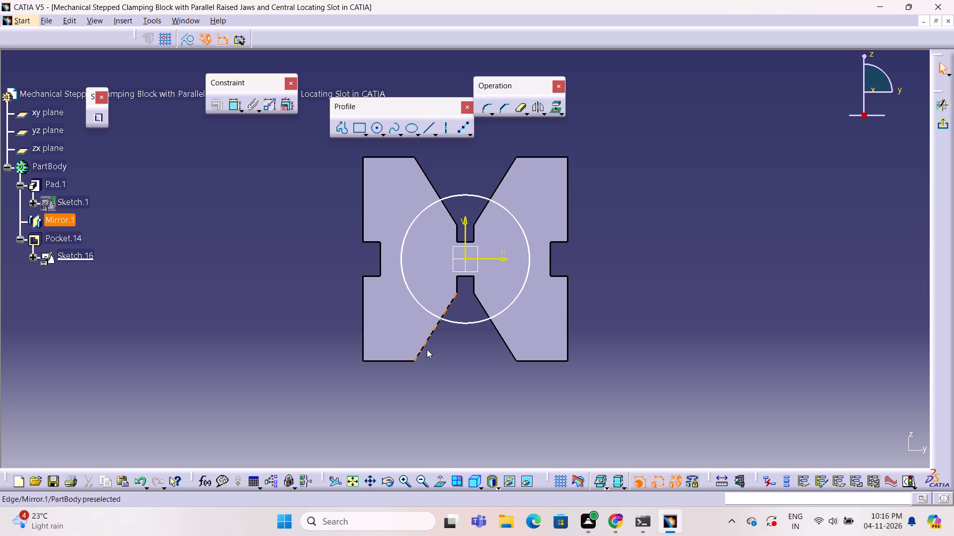
{"action": "left_click", "coordinate": [375, 132]}
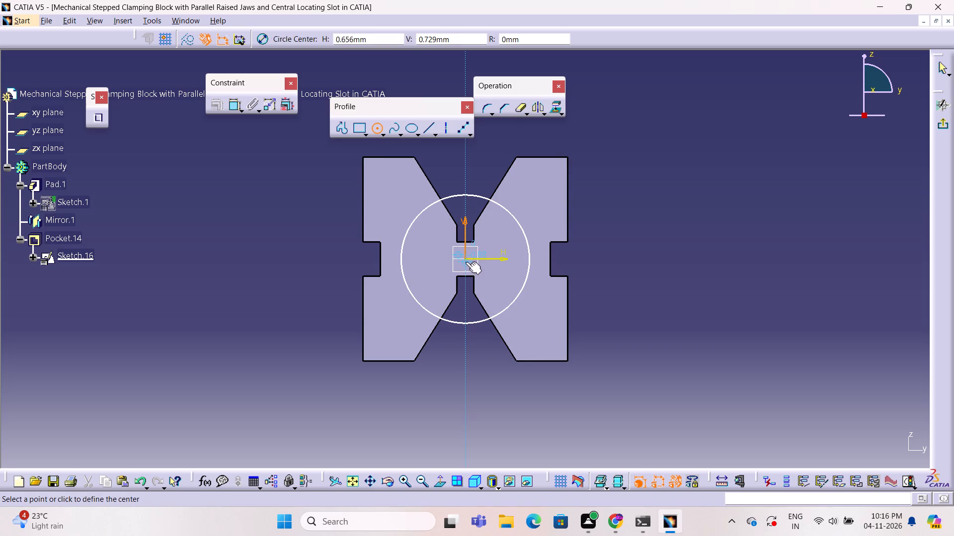
{"action": "left_click", "coordinate": [466, 258]}
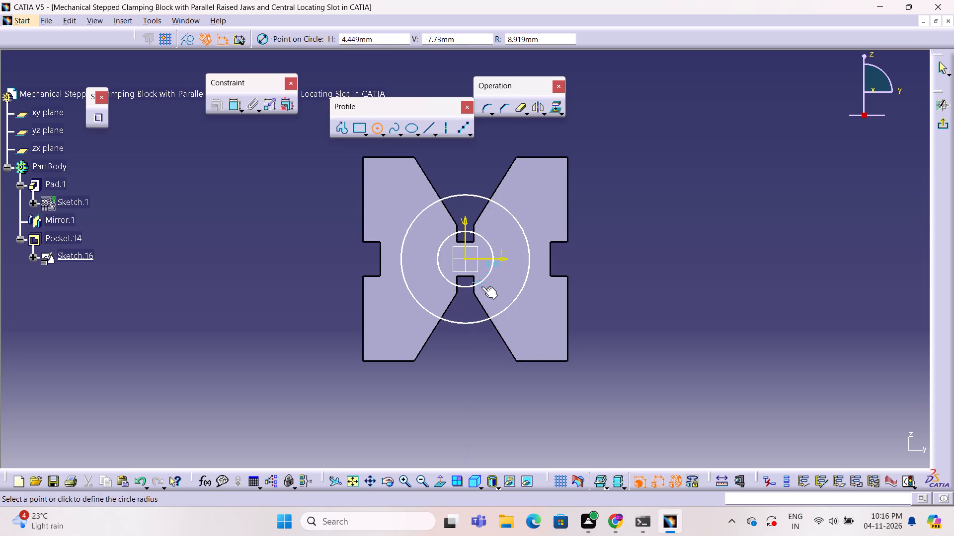
{"action": "left_click", "coordinate": [481, 286]}
{"action": "left_click", "coordinate": [640, 260]}
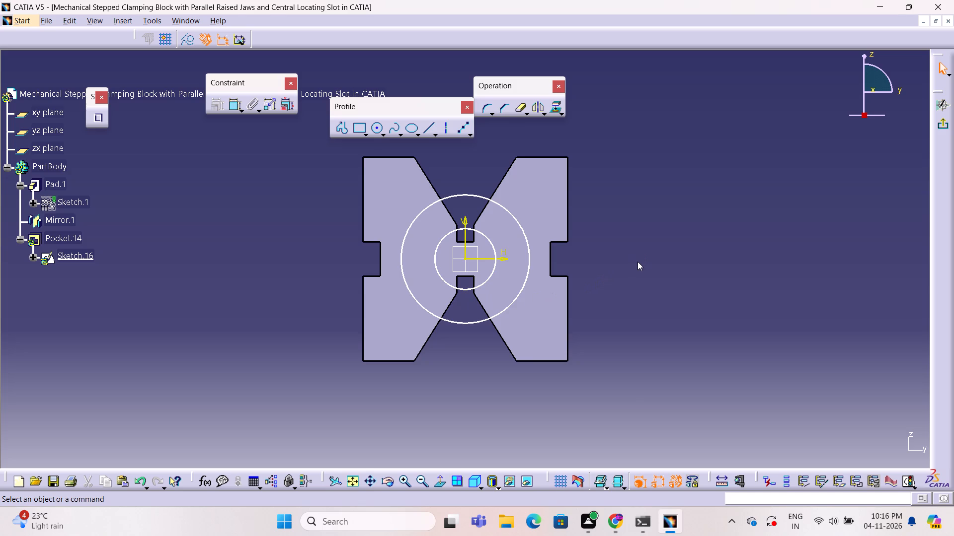
{"action": "left_click", "coordinate": [940, 121]}
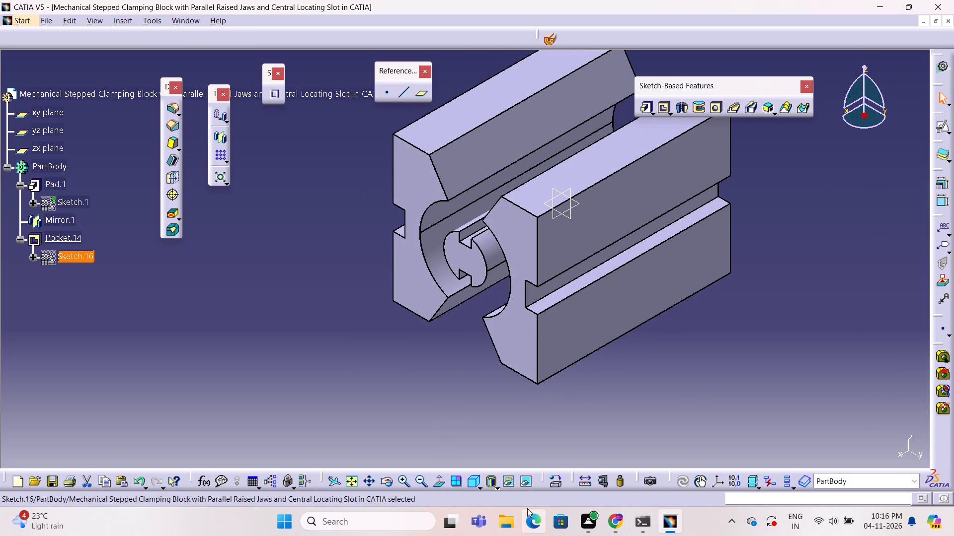
{"action": "left_click", "coordinate": [651, 342]}
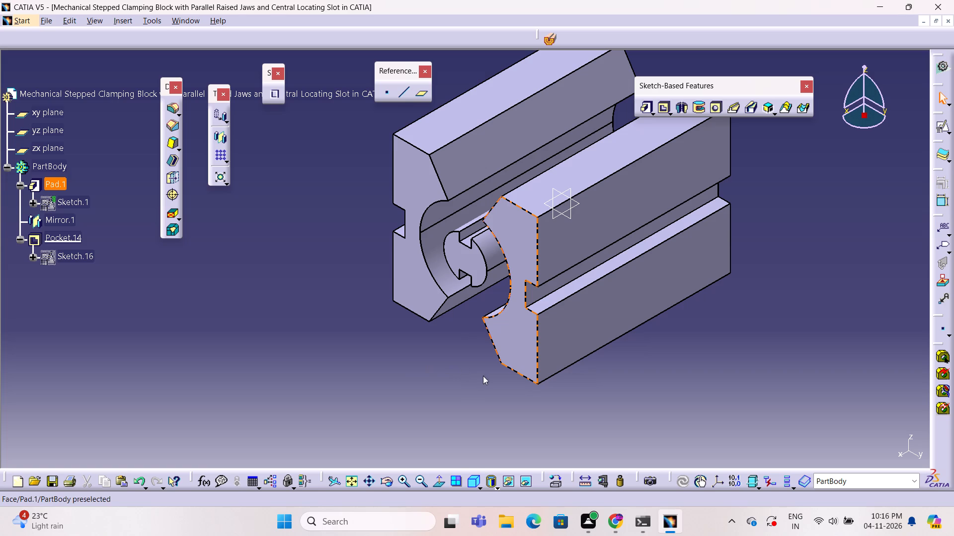
{"action": "left_click", "coordinate": [620, 363]}
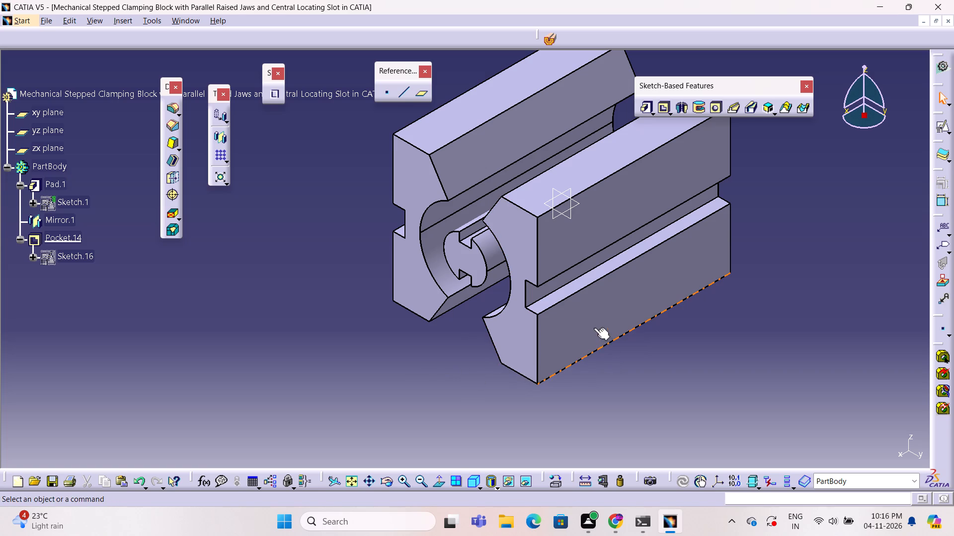
{"action": "left_click", "coordinate": [584, 246]}
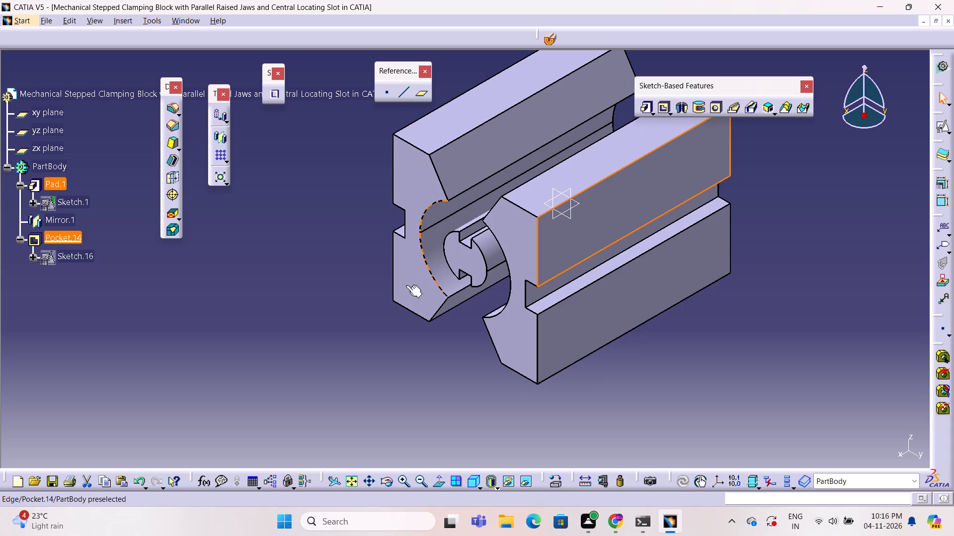
{"action": "left_click", "coordinate": [199, 277]}
Reopen the pocket's sketch and draw a small circle in each upper arm, the second centred at about H 21, V 21 mm.
{"action": "double_click", "coordinate": [88, 260]}
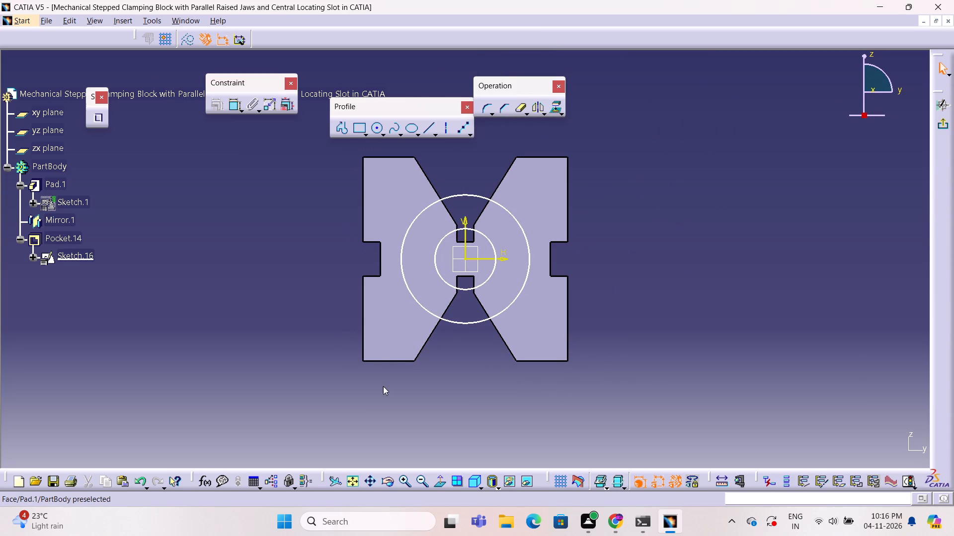
{"action": "left_click", "coordinate": [377, 128]}
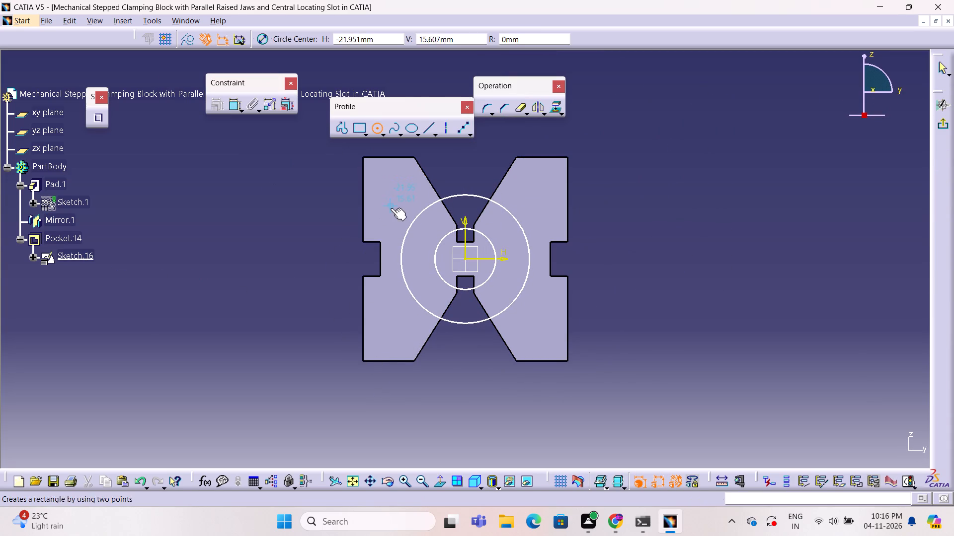
{"action": "left_click", "coordinate": [384, 186]}
{"action": "left_click", "coordinate": [392, 191]}
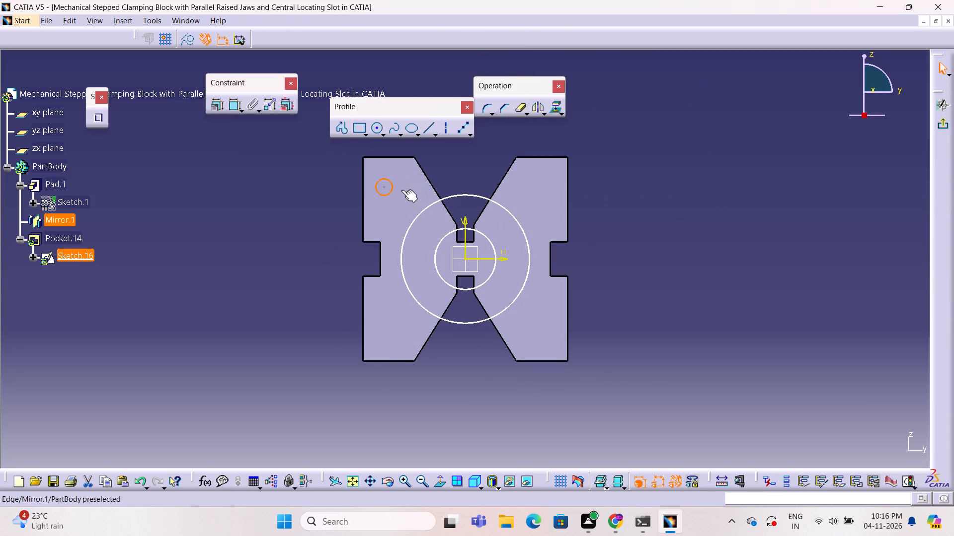
{"action": "left_click", "coordinate": [374, 124]}
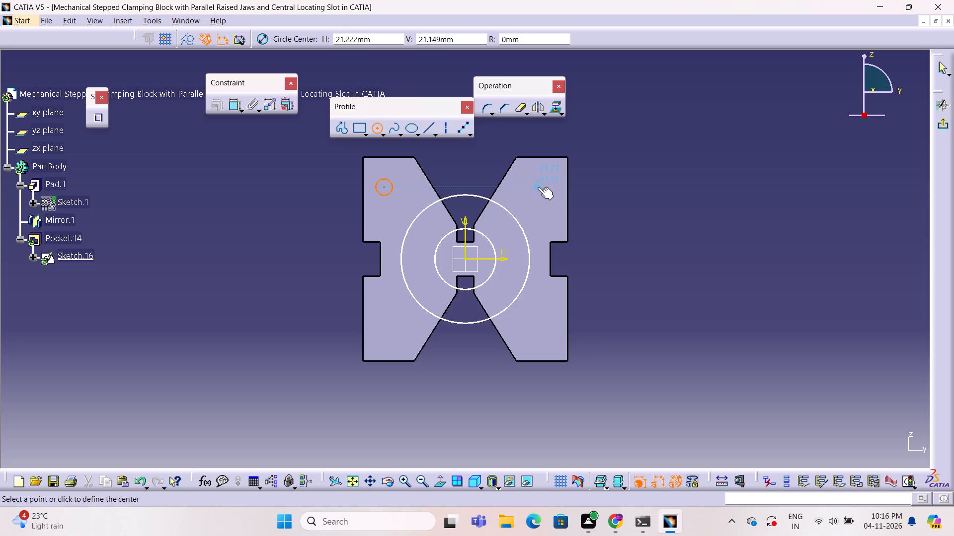
{"action": "left_click", "coordinate": [538, 187]}
{"action": "left_click", "coordinate": [541, 193]}
{"action": "left_click", "coordinate": [645, 194]}
Draw a small circle in each lower arm, the second centred at about H 21, V -20 mm, and exit the sketch.
{"action": "left_click", "coordinate": [375, 126]}
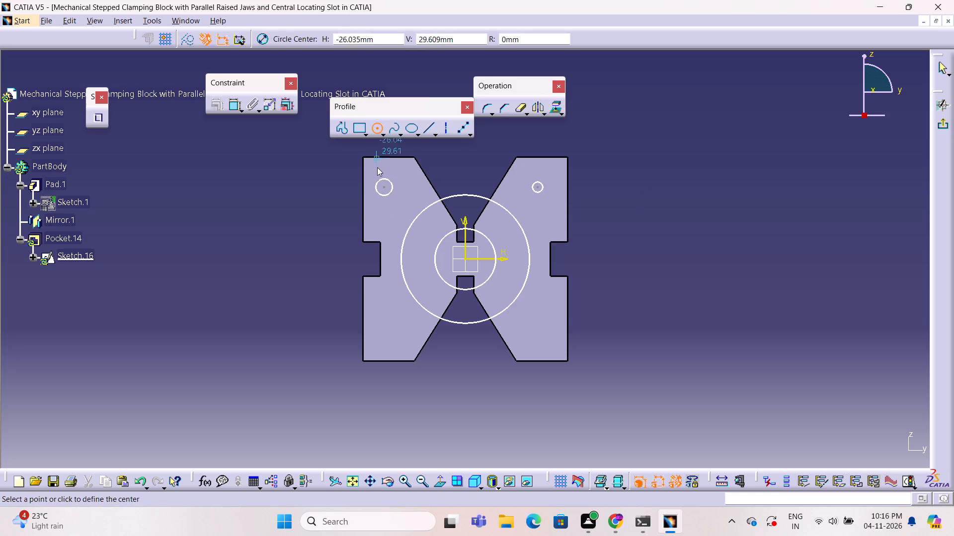
{"action": "left_click", "coordinate": [382, 333]}
{"action": "left_click", "coordinate": [385, 334]}
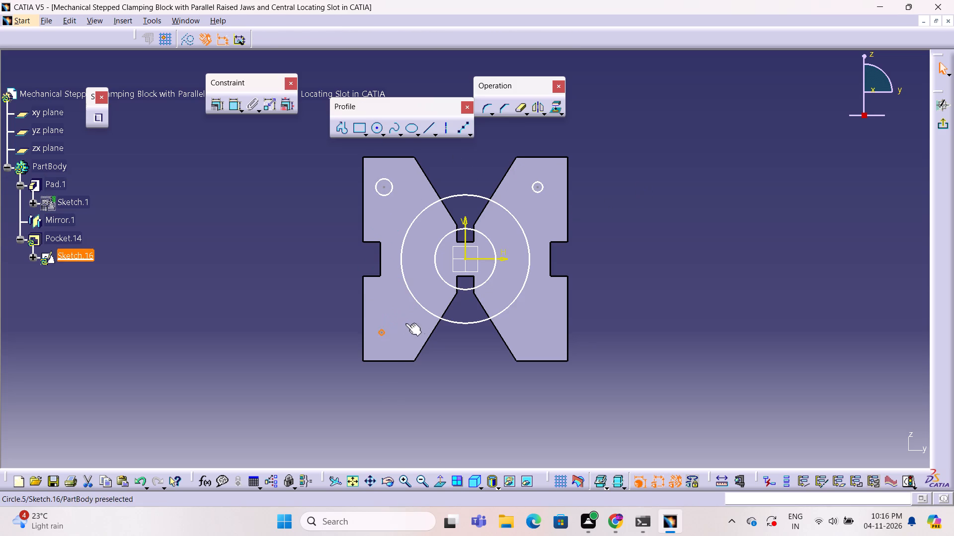
{"action": "left_click", "coordinate": [373, 132]}
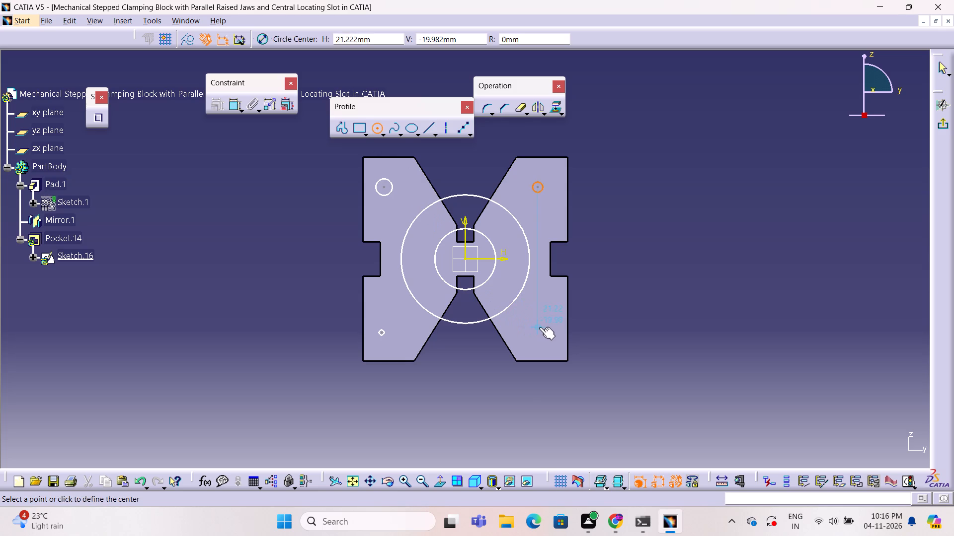
{"action": "double_click", "coordinate": [539, 327]}
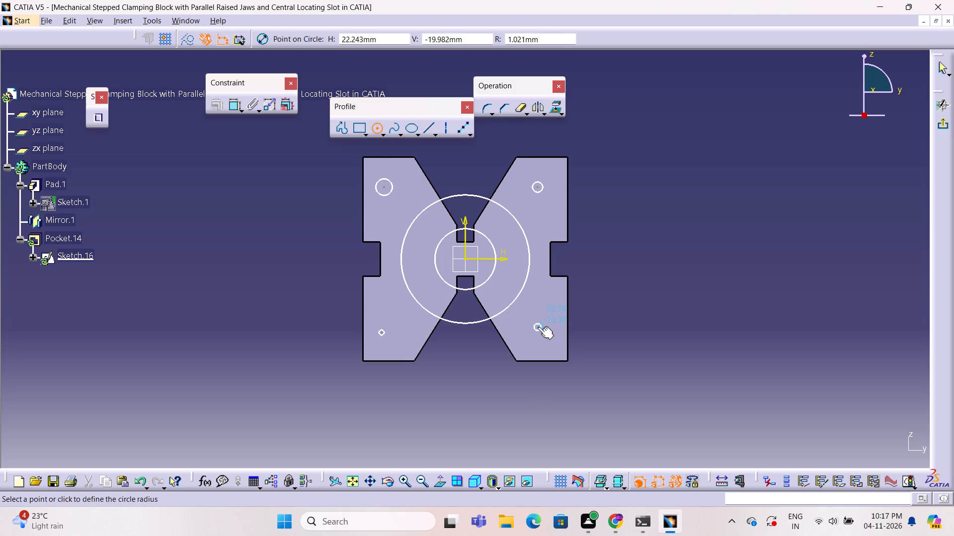
{"action": "left_click", "coordinate": [538, 327]}
{"action": "left_click", "coordinate": [592, 328]}
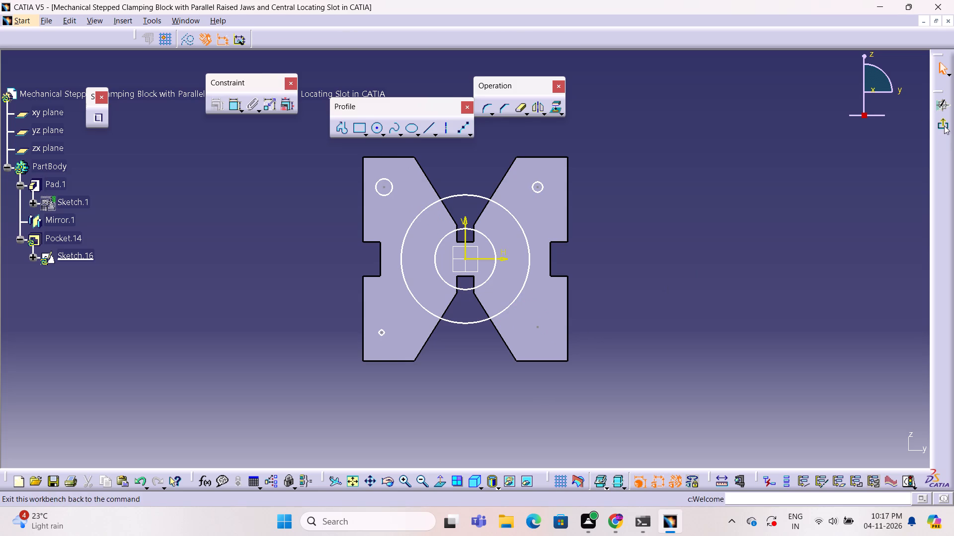
{"action": "left_click", "coordinate": [944, 126]}
Inspect the small corner holes and the central core of the block from several angles.
{"action": "middle_click", "coordinate": [749, 227]}
{"action": "middle_click_drag", "start_coordinate": [749, 227], "coordinate": [748, 227]}
{"action": "right_click_drag", "start_coordinate": [749, 227], "coordinate": [748, 227]}
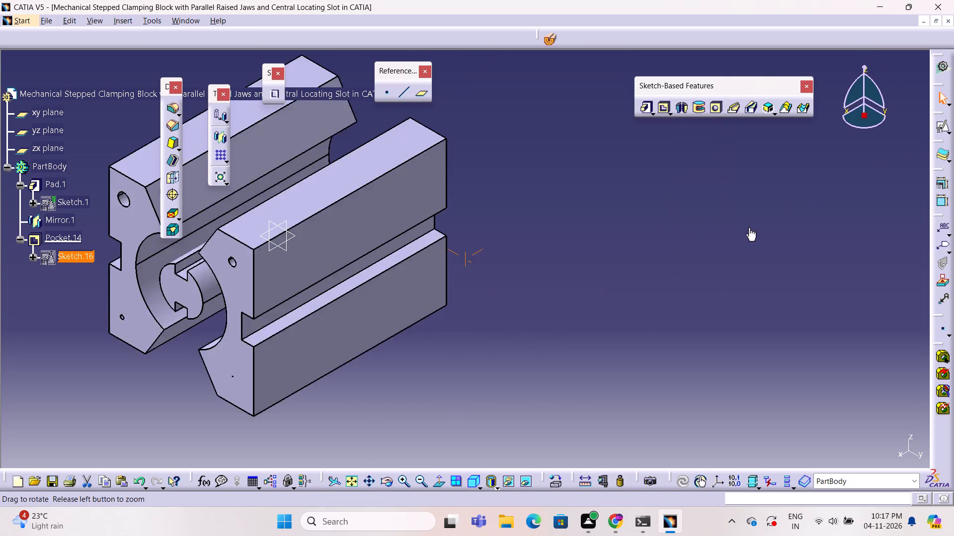
{"action": "middle_click_drag", "start_coordinate": [748, 227], "coordinate": [496, 269]}
{"action": "right_click_drag", "start_coordinate": [748, 227], "coordinate": [496, 269]}
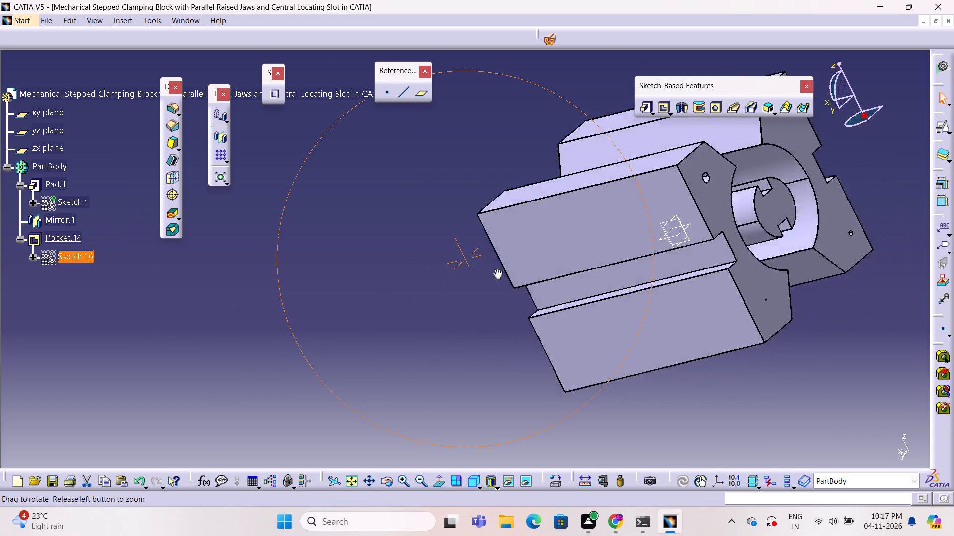
{"action": "middle_click_drag", "start_coordinate": [496, 269], "coordinate": [700, 261]}
{"action": "right_click_drag", "start_coordinate": [496, 269], "coordinate": [700, 261]}
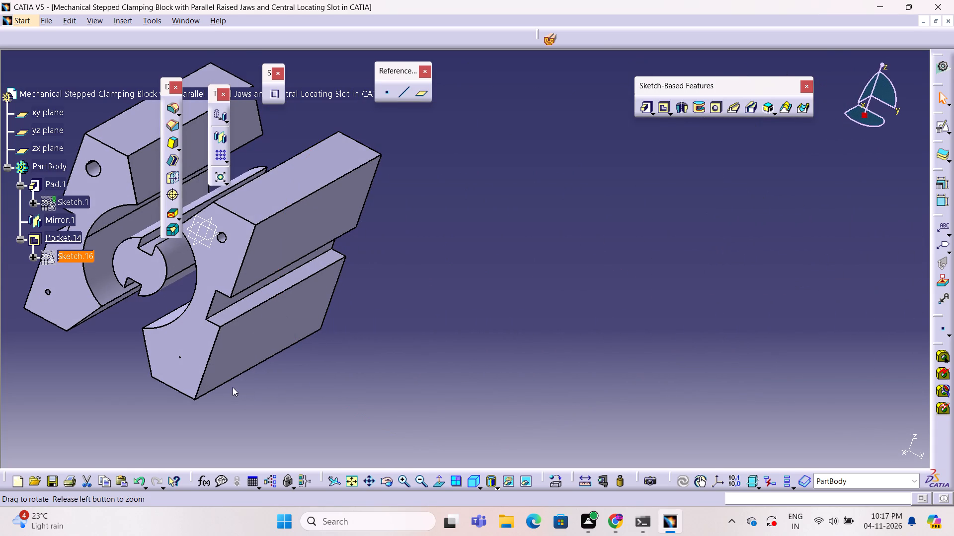
Examine the small hole in the block's lower arm up close, and bring the whole part back into view.
{"action": "middle_click_drag", "start_coordinate": [233, 387], "coordinate": [294, 263], "text": "ctrl"}
{"action": "middle_click_drag", "start_coordinate": [184, 350], "coordinate": [860, 289]}
{"action": "left_click", "coordinate": [351, 483]}
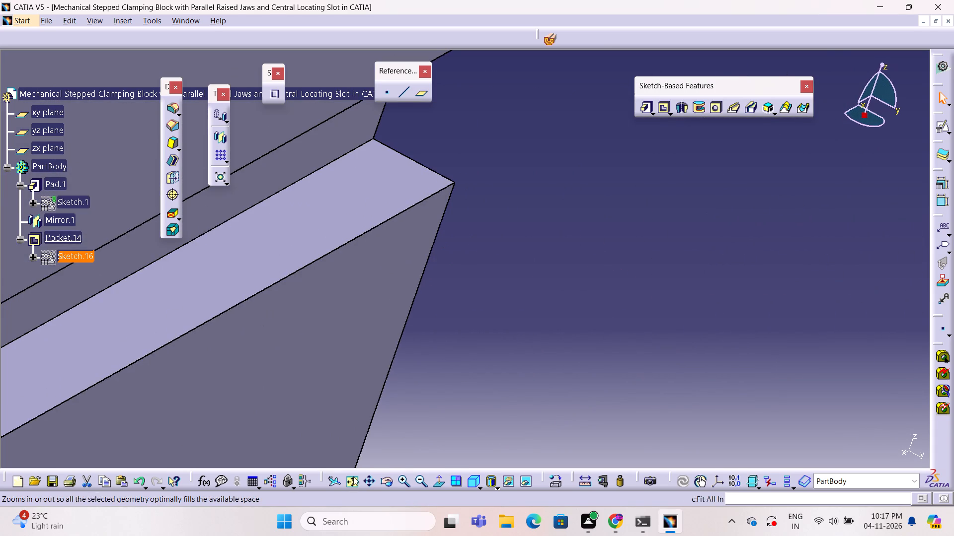
{"action": "middle_click_drag", "start_coordinate": [442, 424], "coordinate": [460, 379], "text": "ctrl"}
{"action": "middle_click_drag", "start_coordinate": [467, 407], "coordinate": [483, 321]}
{"action": "middle_click_drag", "start_coordinate": [435, 459], "coordinate": [450, 406], "text": "ctrl"}
{"action": "middle_click_drag", "start_coordinate": [451, 444], "coordinate": [479, 309]}
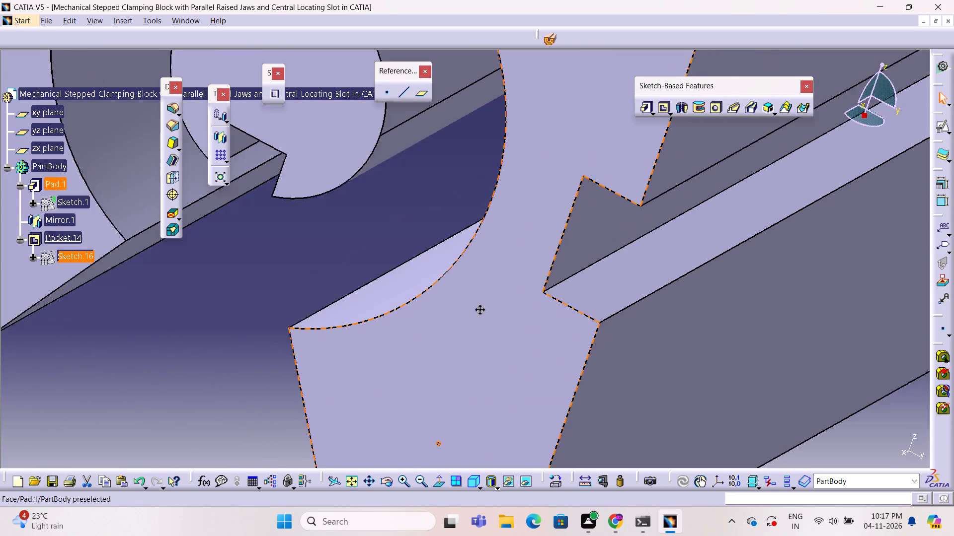
{"action": "middle_click_drag", "start_coordinate": [479, 309], "coordinate": [488, 277]}
{"action": "middle_click_drag", "start_coordinate": [468, 463], "coordinate": [478, 392], "text": "ctrl"}
{"action": "middle_click_drag", "start_coordinate": [479, 436], "coordinate": [499, 285]}
{"action": "middle_click_drag", "start_coordinate": [501, 533], "coordinate": [511, 440], "text": "ctrl"}
{"action": "middle_click_drag", "start_coordinate": [511, 439], "coordinate": [525, 357]}
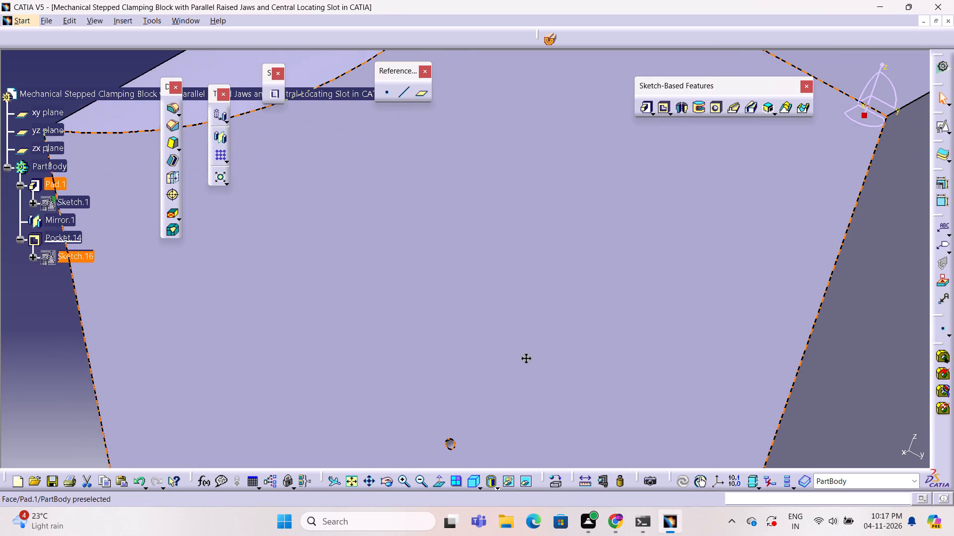
{"action": "middle_click_drag", "start_coordinate": [525, 357], "coordinate": [526, 355]}
{"action": "middle_click_drag", "start_coordinate": [511, 463], "coordinate": [521, 393]}
{"action": "middle_click", "coordinate": [521, 391]}
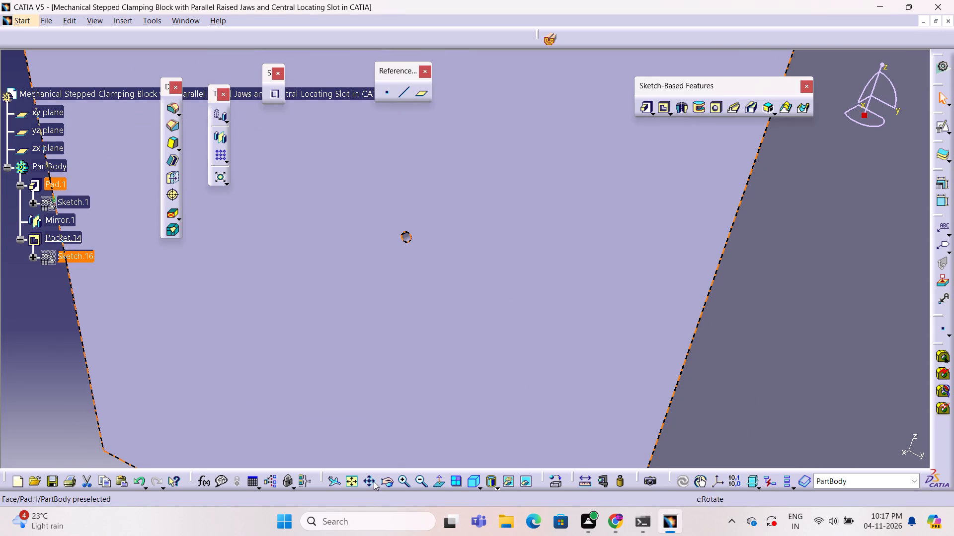
{"action": "left_click", "coordinate": [348, 479]}
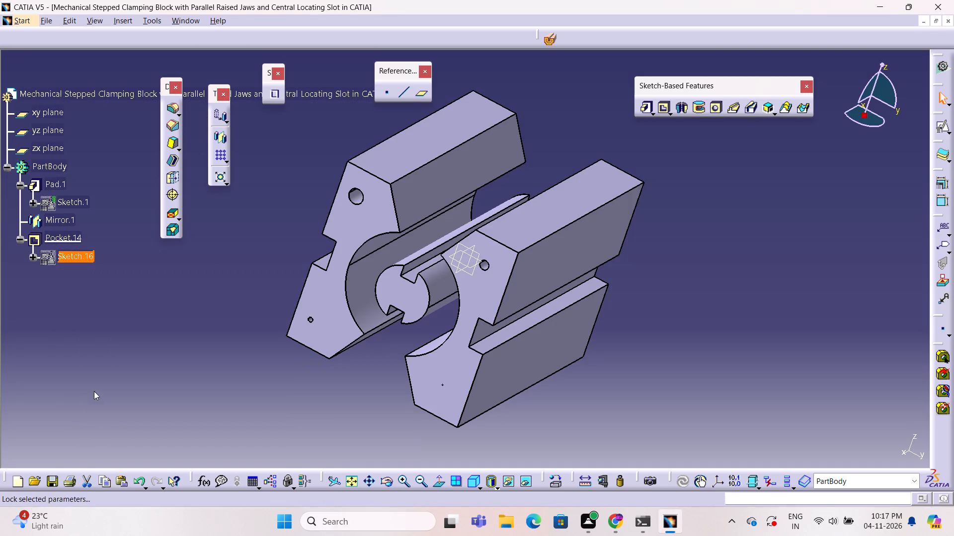
Delete the pocket's sketch, Sketch.16, together with the pocket built on it, and clear the selection.
{"action": "right_click", "coordinate": [85, 256]}
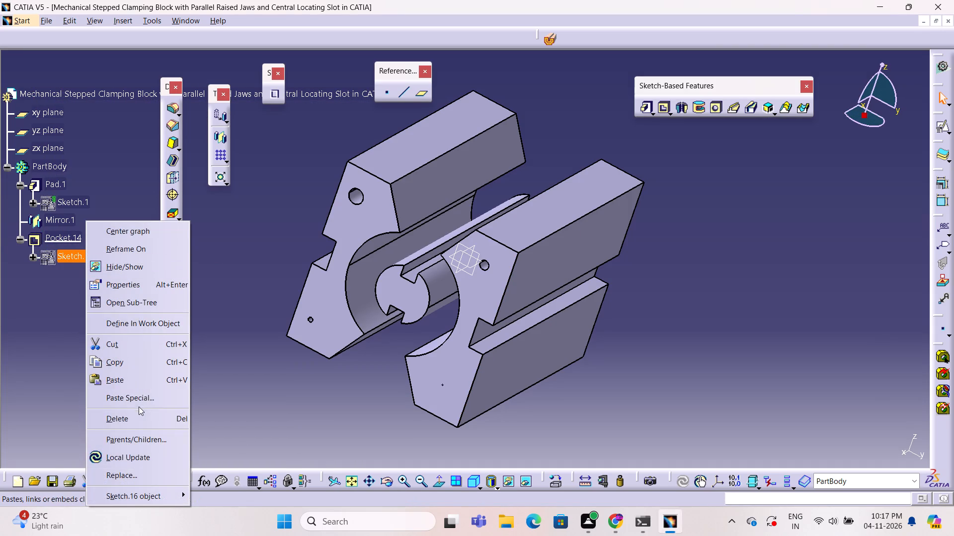
{"action": "left_click", "coordinate": [134, 419]}
{"action": "left_click", "coordinate": [846, 446]}
{"action": "left_click", "coordinate": [741, 423]}
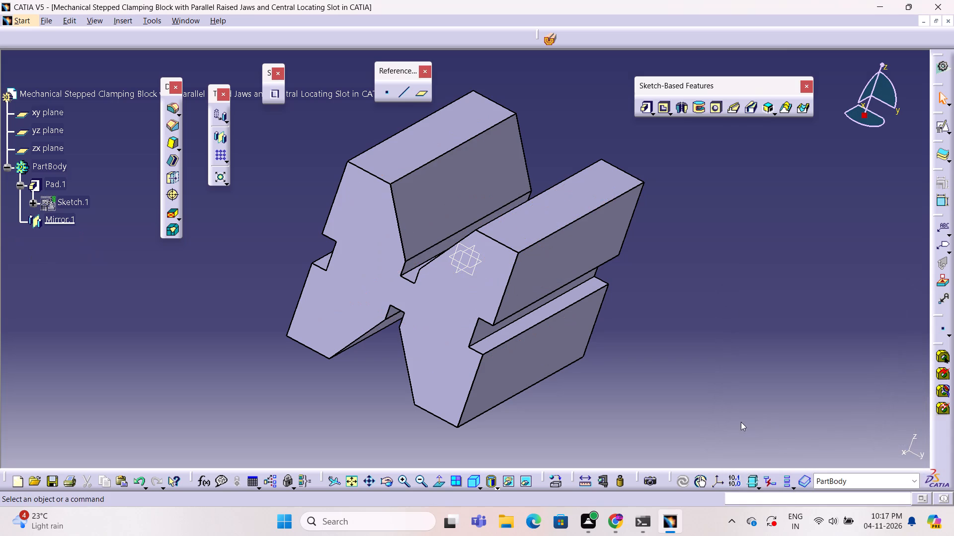
{"action": "left_click", "coordinate": [712, 416]}
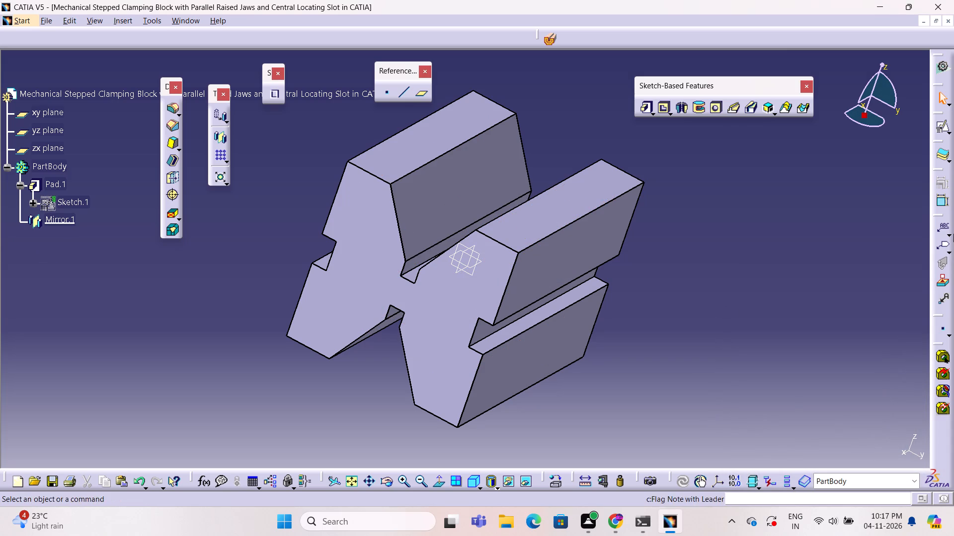
{"action": "left_click", "coordinate": [796, 268]}
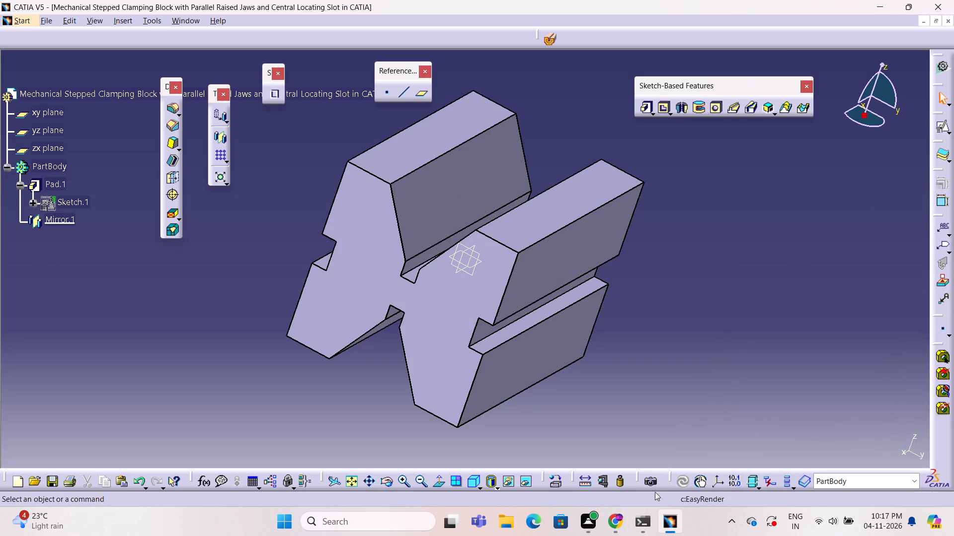
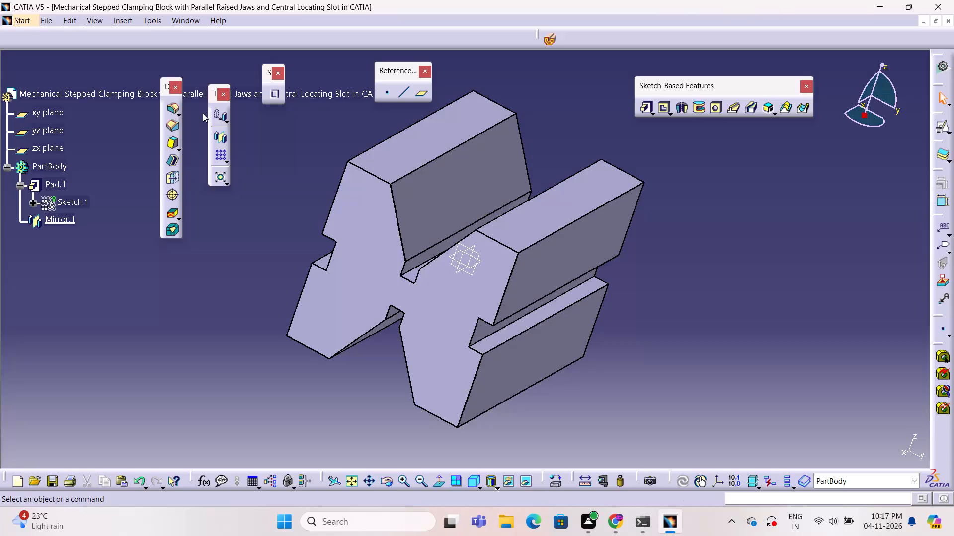
Save the part as a CATPart in the 2D CATIA folder under its existing name.
{"action": "key", "text": "ctrl+s"}
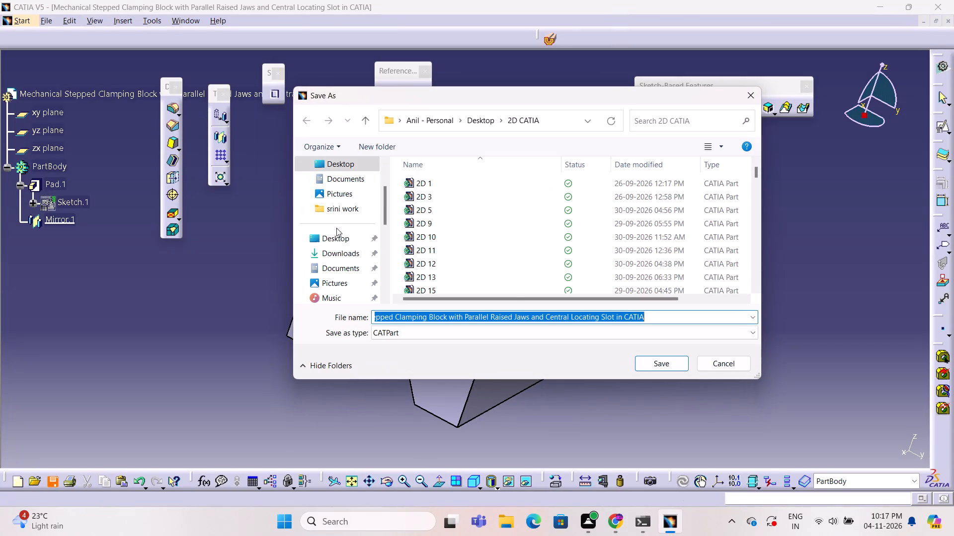
{"action": "left_click", "coordinate": [675, 365]}
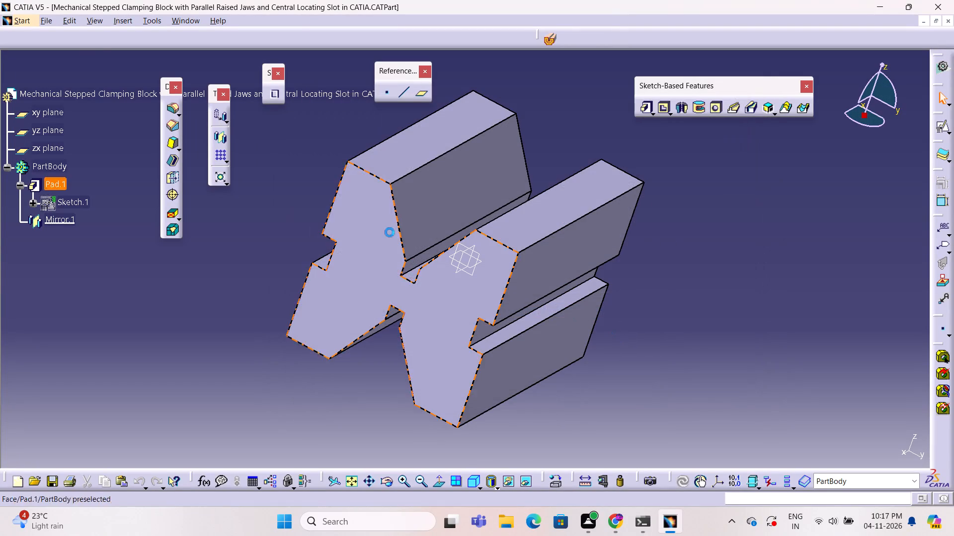
Save a copy of the part in igs format in the 2D CATIA folder, keeping the same file name.
{"action": "left_click", "coordinate": [50, 21]}
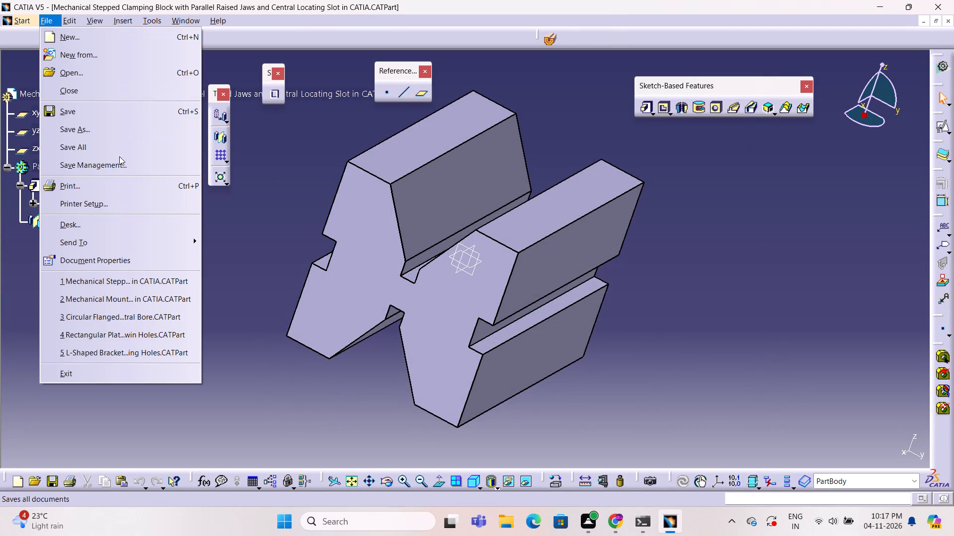
{"action": "left_click", "coordinate": [124, 134]}
{"action": "left_click", "coordinate": [451, 331]}
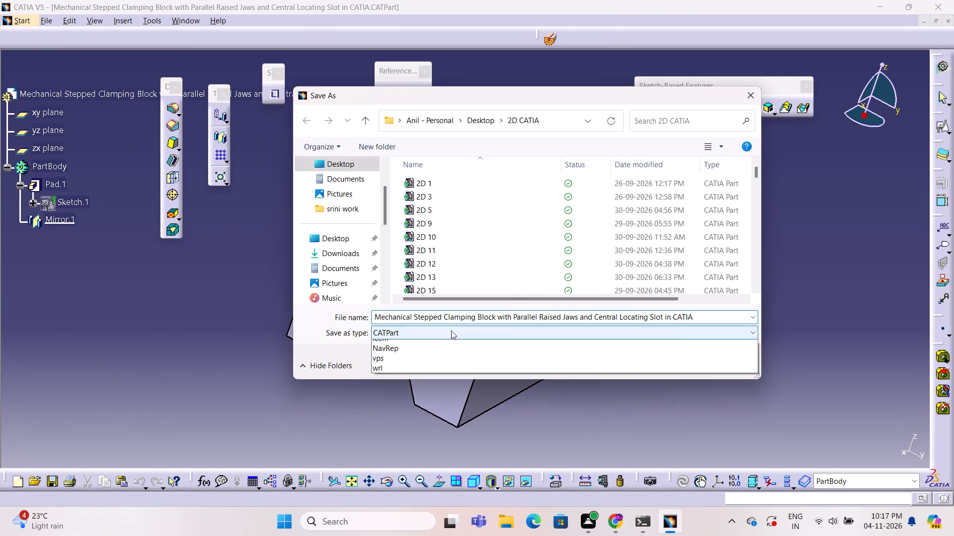
{"action": "left_click", "coordinate": [450, 361]}
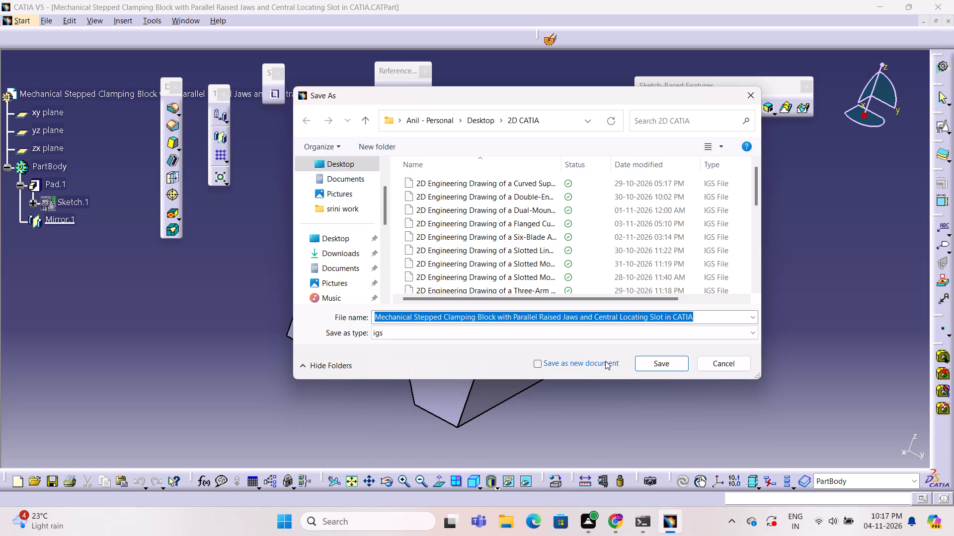
{"action": "left_click", "coordinate": [663, 364]}
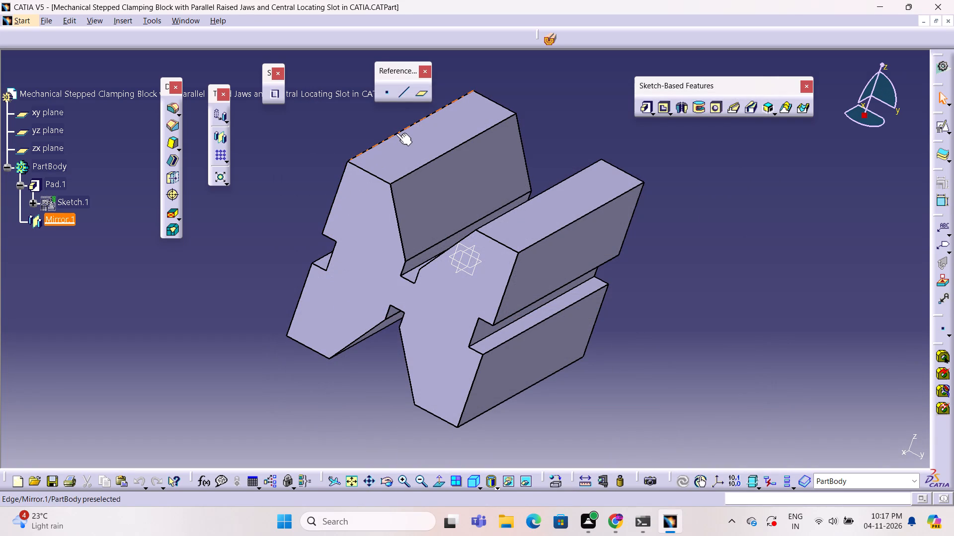
Stop the macro recording.
{"action": "left_click", "coordinate": [276, 93]}
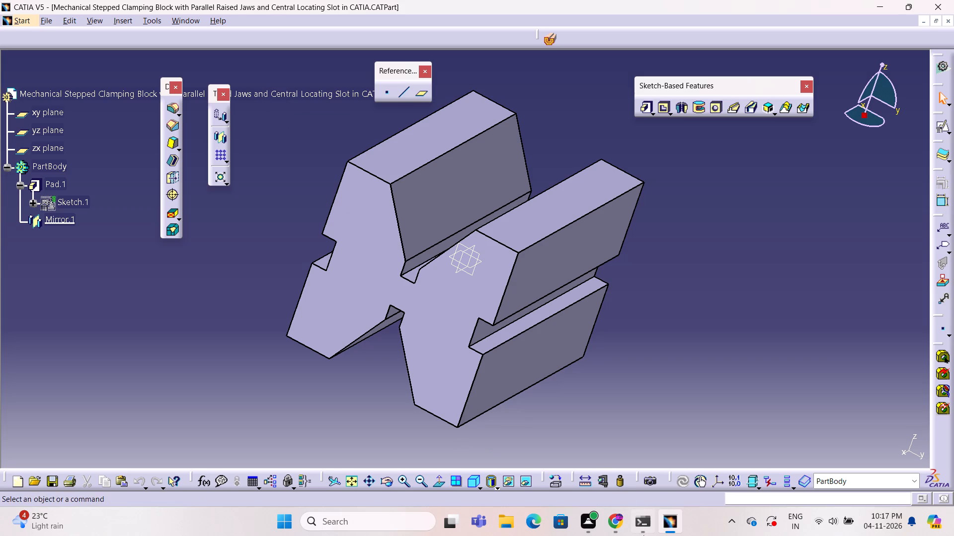